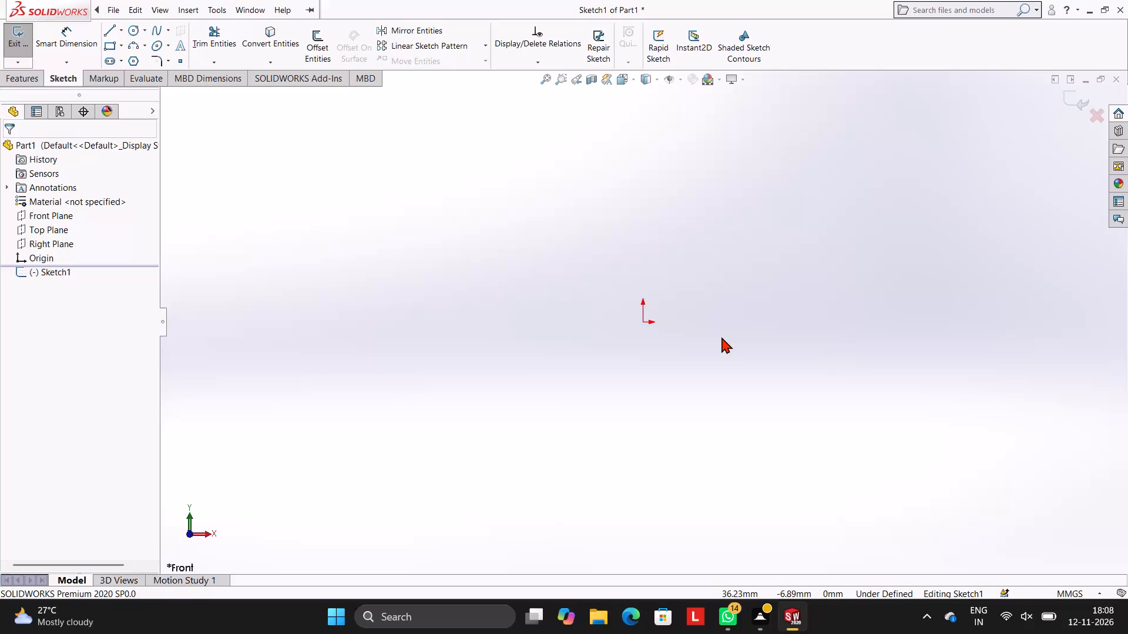
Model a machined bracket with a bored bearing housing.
Sketch a horizontal line 92 mm long starting at the origin.
left_click(109, 26)
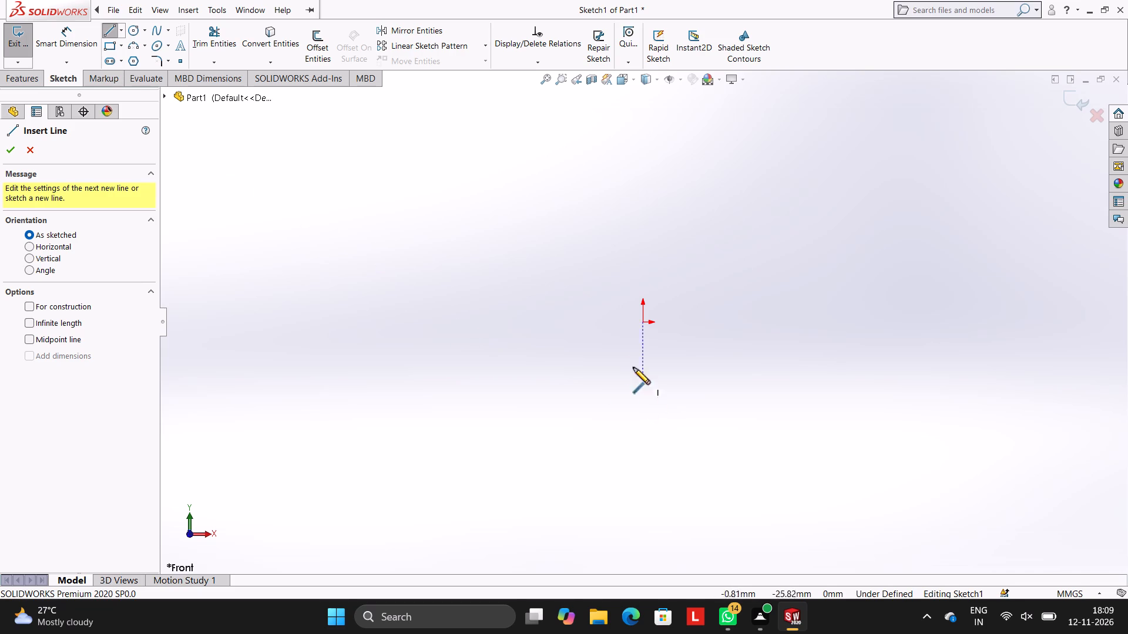
left_click(643, 322)
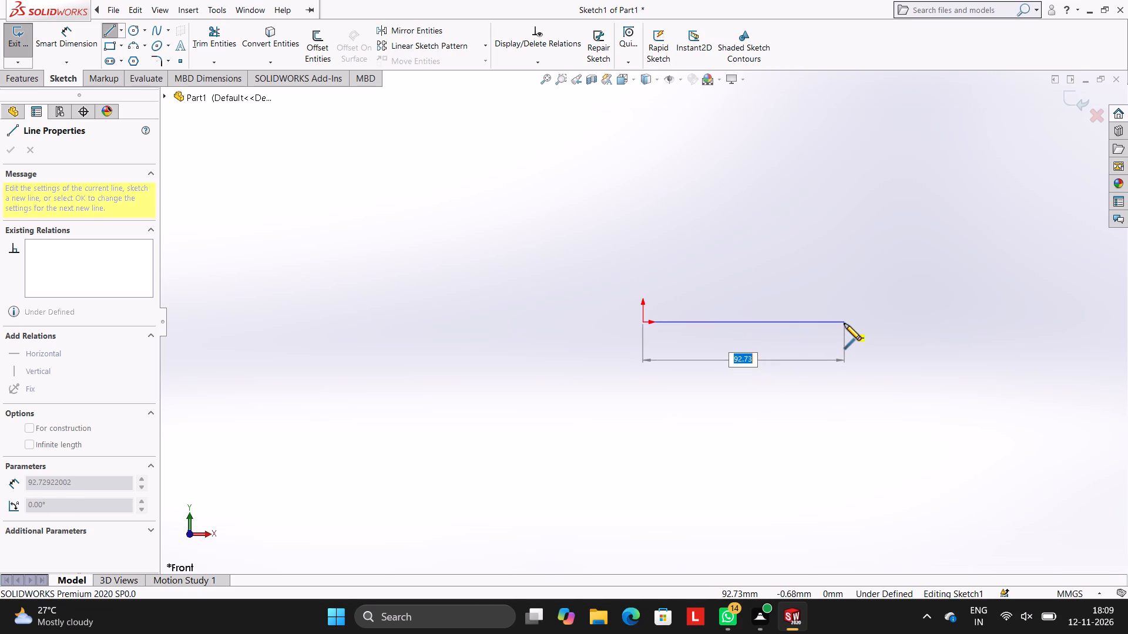
type("92")
key("Return")
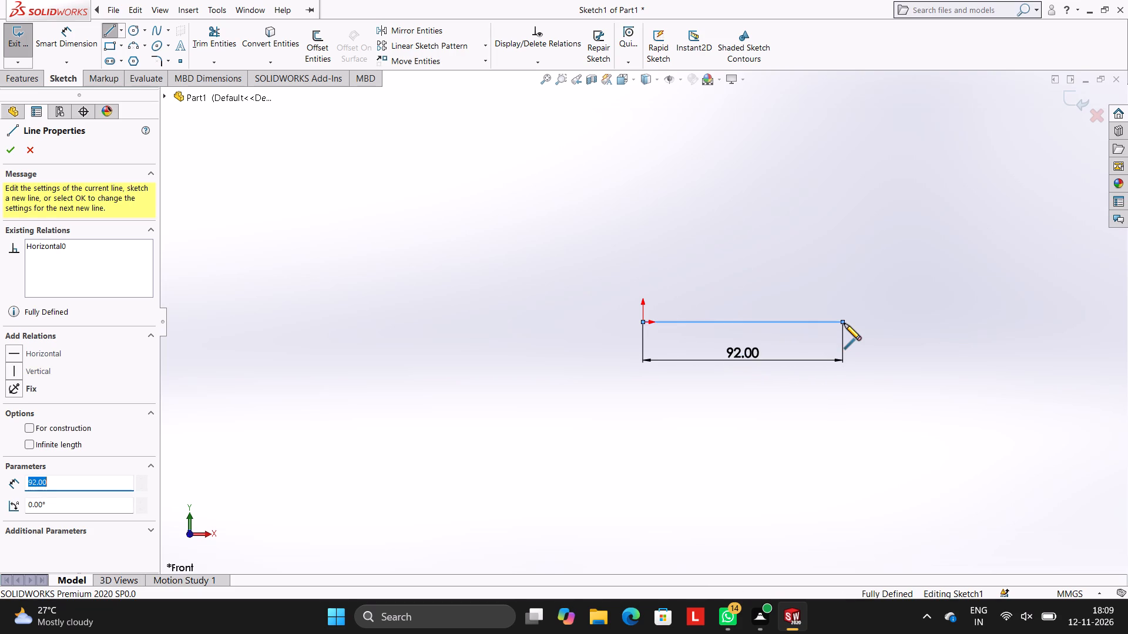
key("Escape")
key("Escape")
key("Escape")
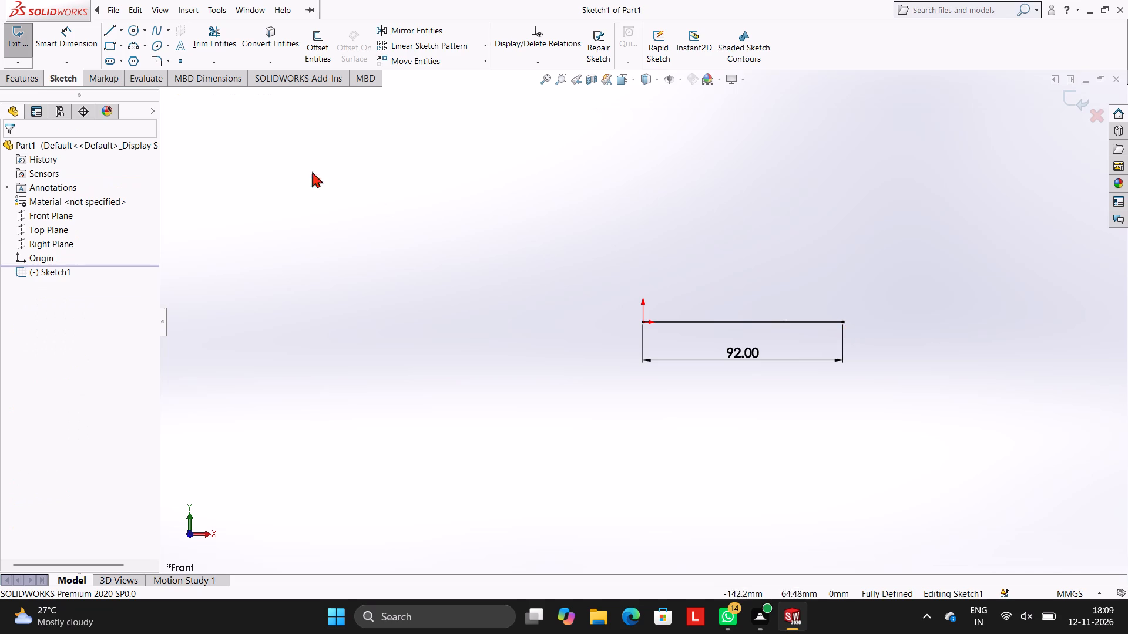
Sketch a vertical line 48 mm long upward from the free end of the 92 mm line.
left_click(110, 35)
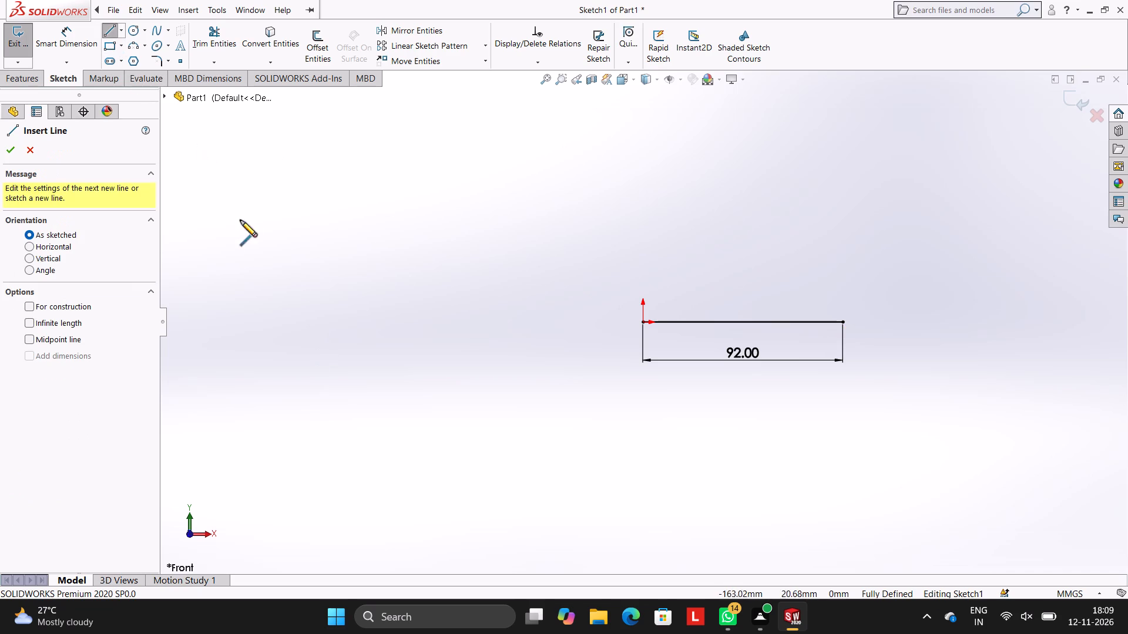
left_click(113, 33)
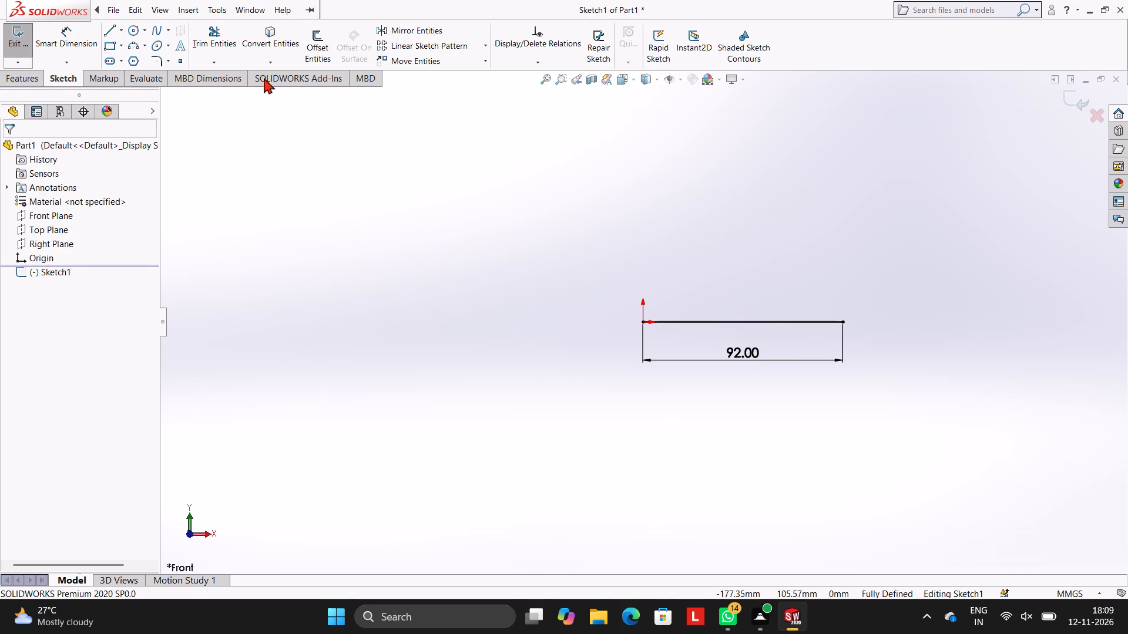
left_click(115, 25)
scroll(940, 341, "up", 2)
scroll(936, 316, "down", 2)
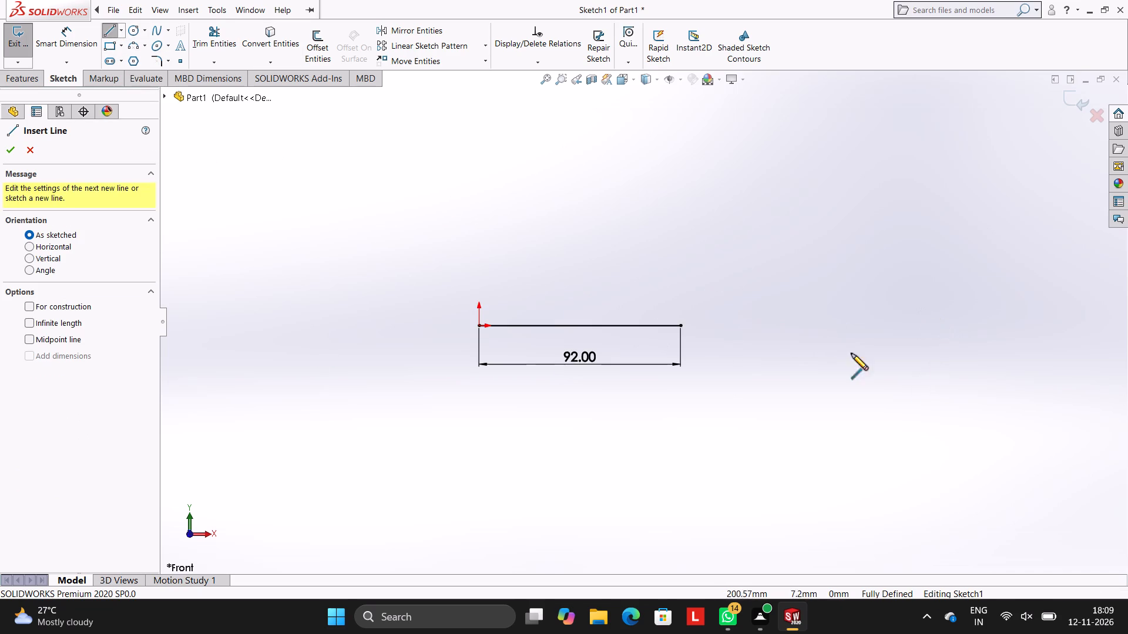
scroll(549, 267, "down", 1)
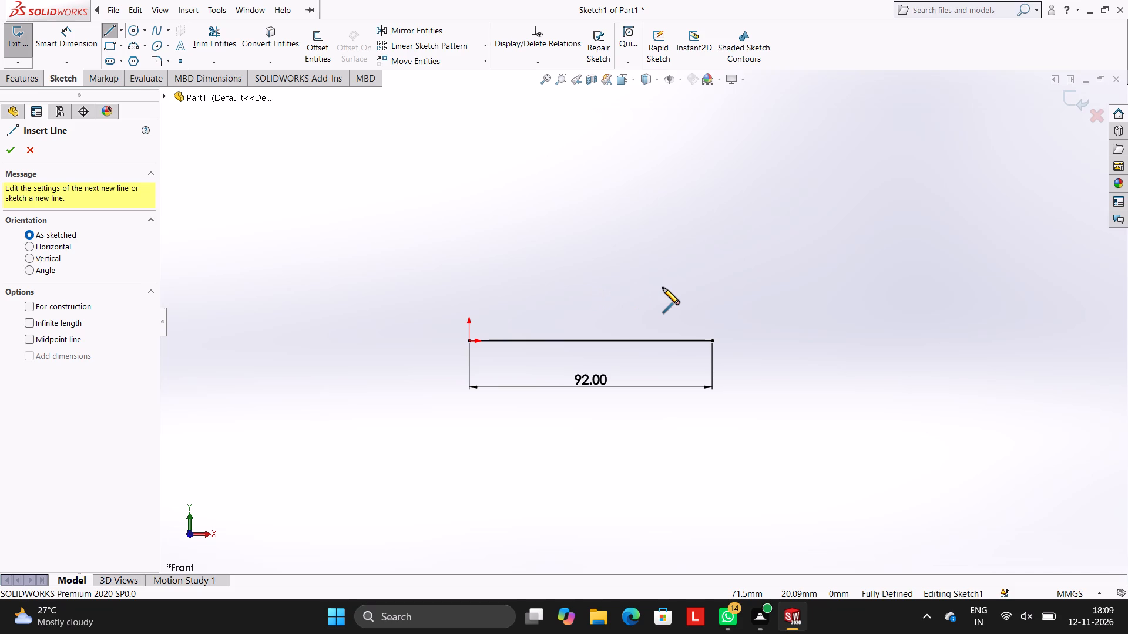
left_click(712, 339)
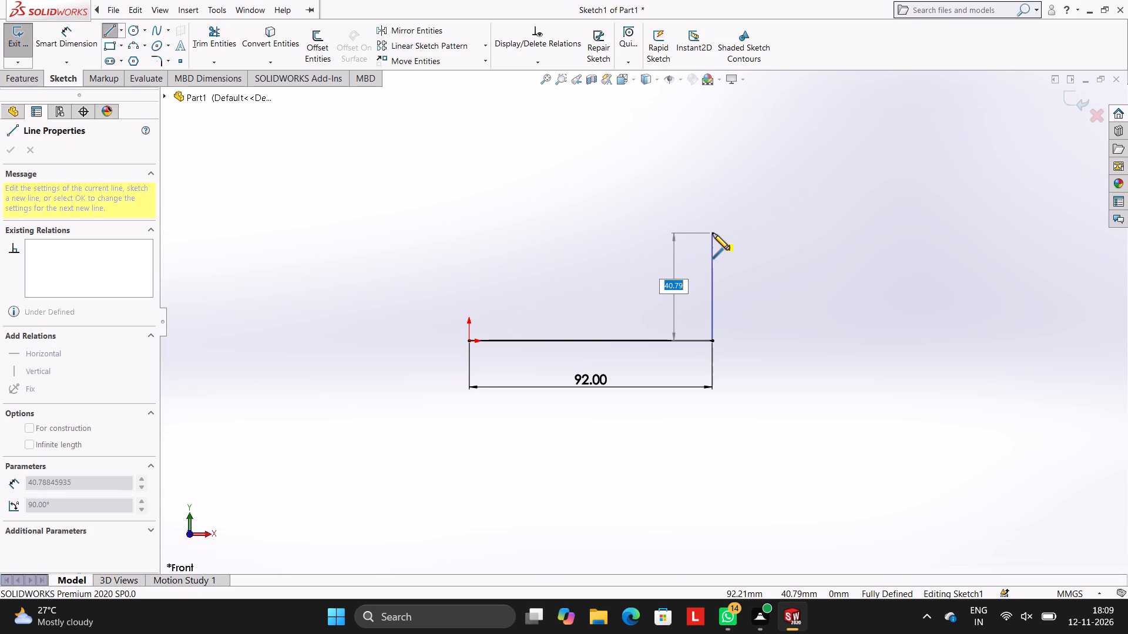
type("48")
key("Return")
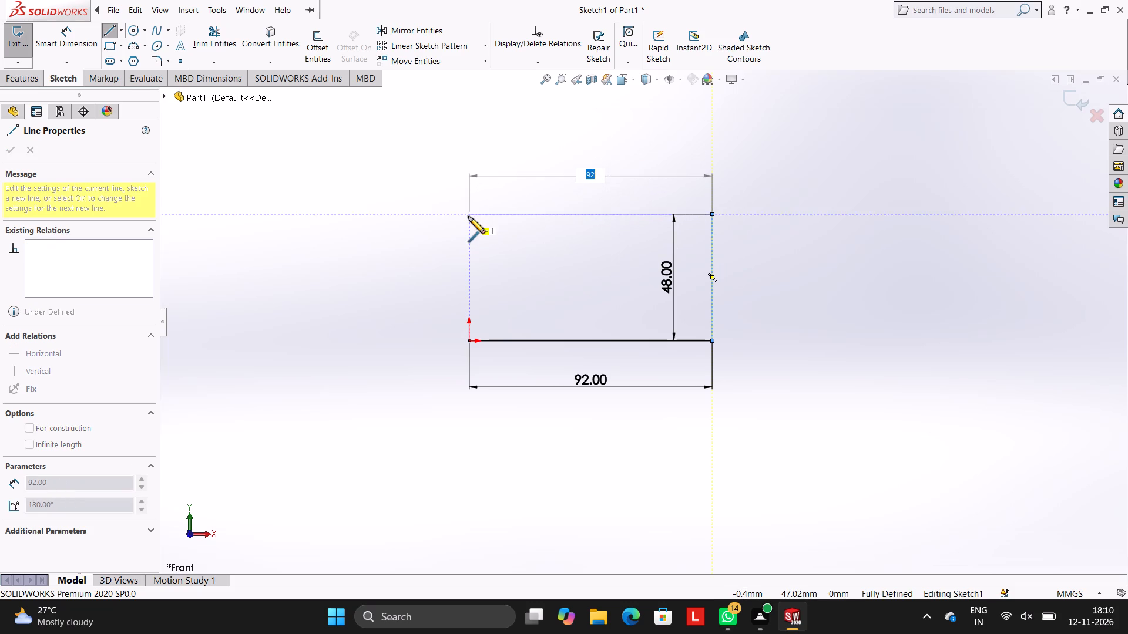
Close the profile into a rectangle with a horizontal top line and a vertical line back to the origin.
left_click(468, 211)
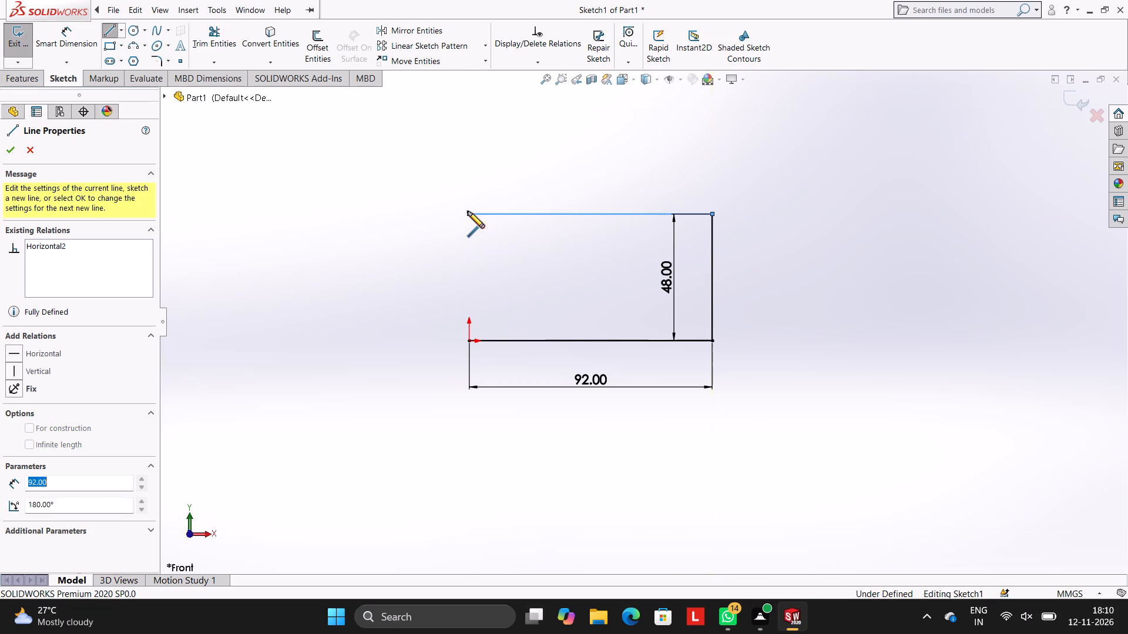
left_click(471, 342)
key("Escape")
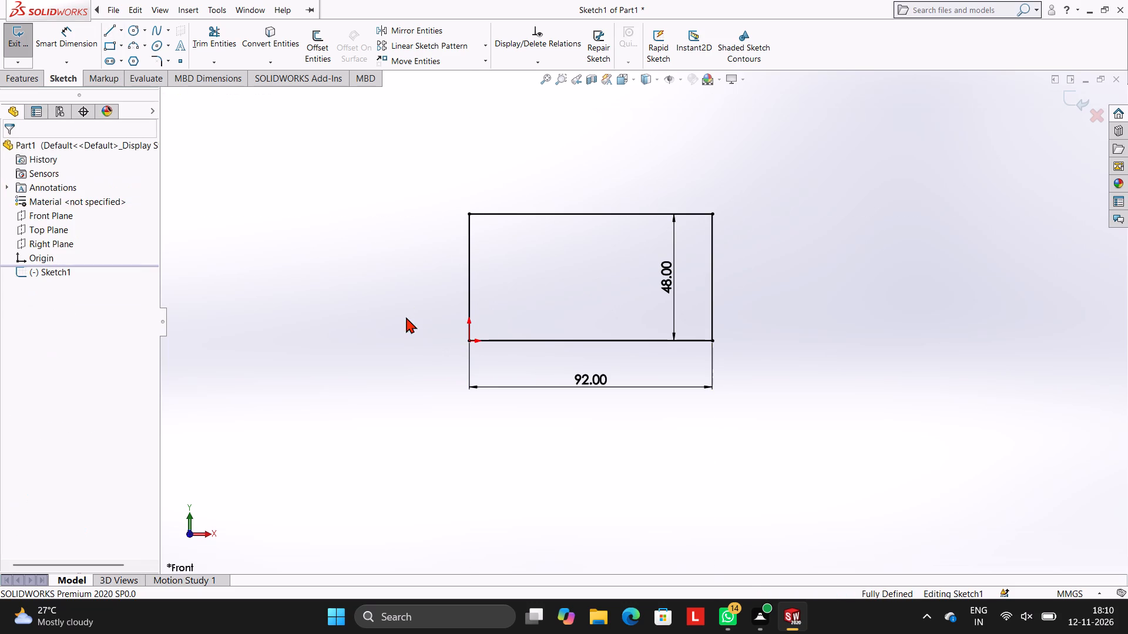
key("Escape")
key("Escape")
key("Escape")
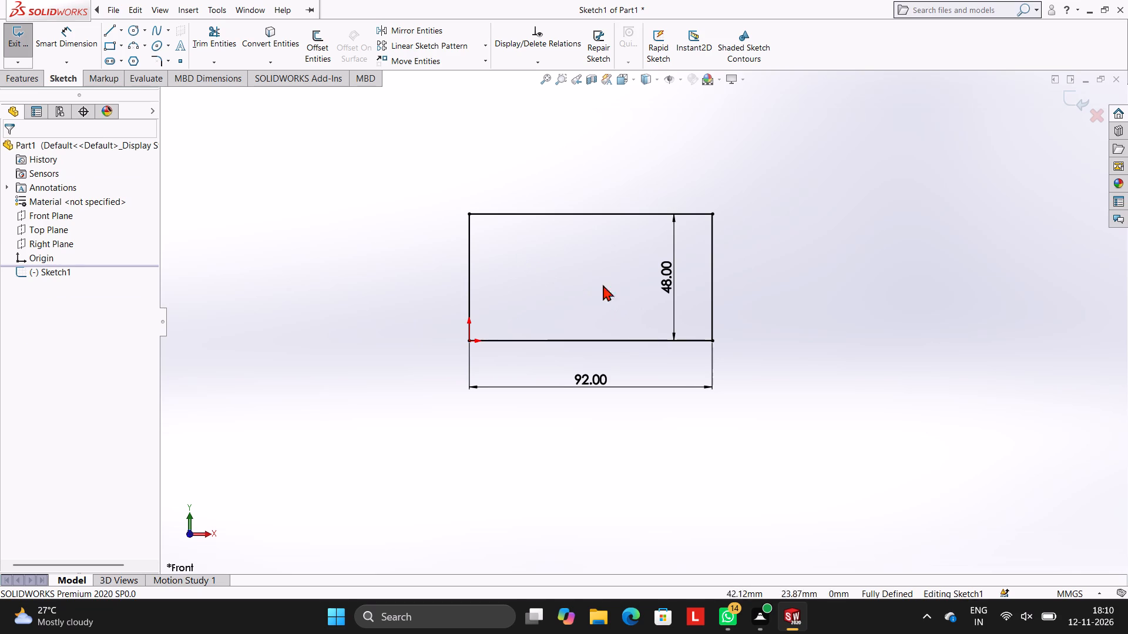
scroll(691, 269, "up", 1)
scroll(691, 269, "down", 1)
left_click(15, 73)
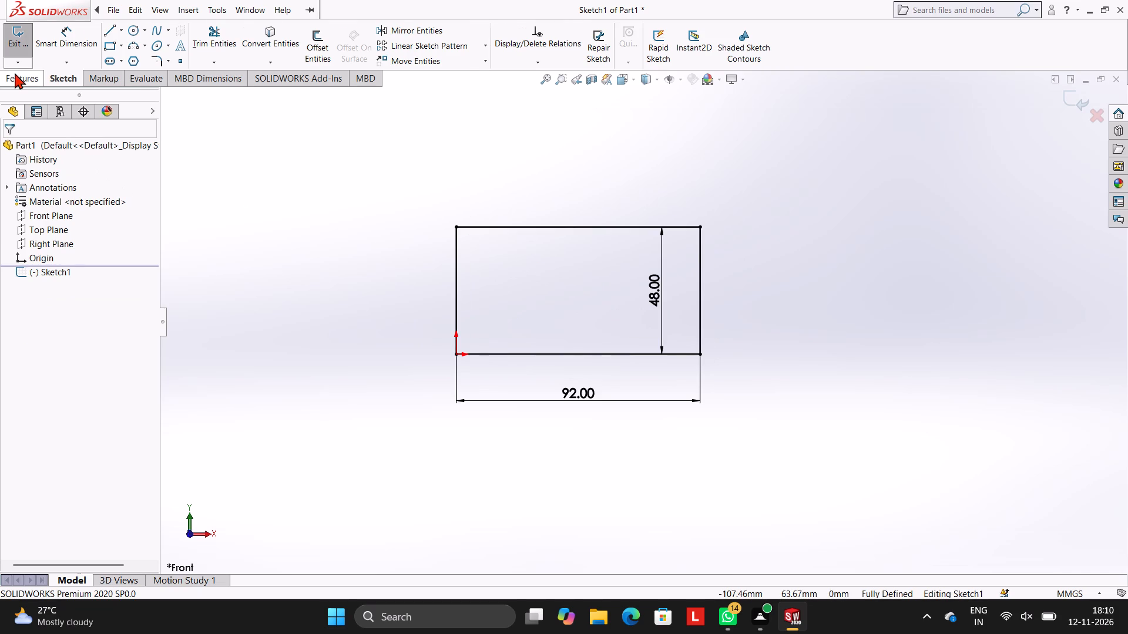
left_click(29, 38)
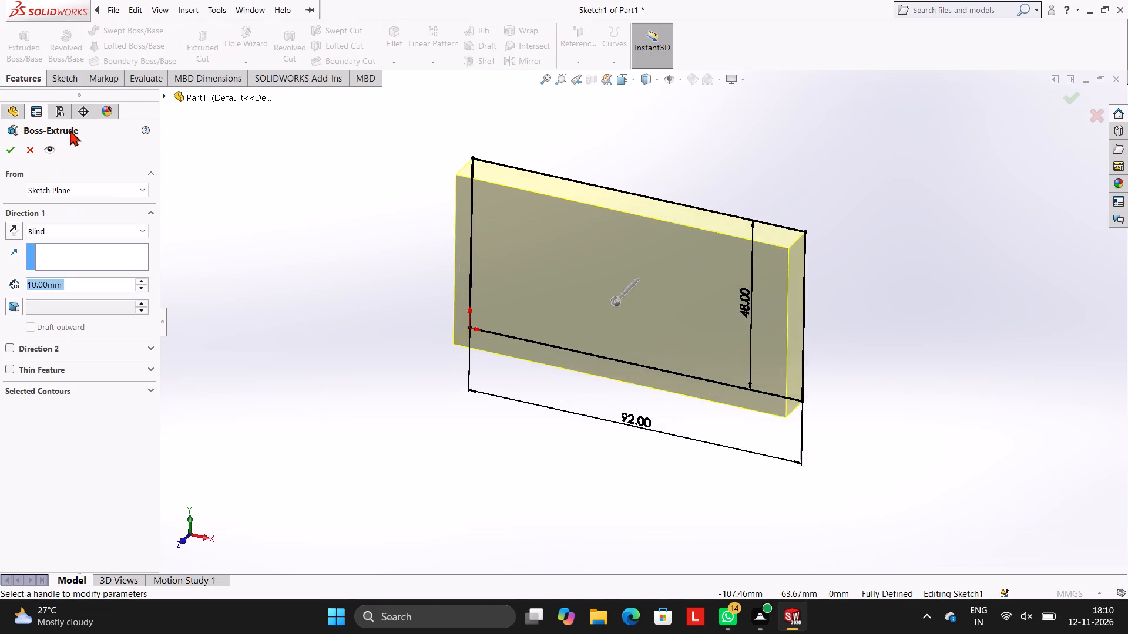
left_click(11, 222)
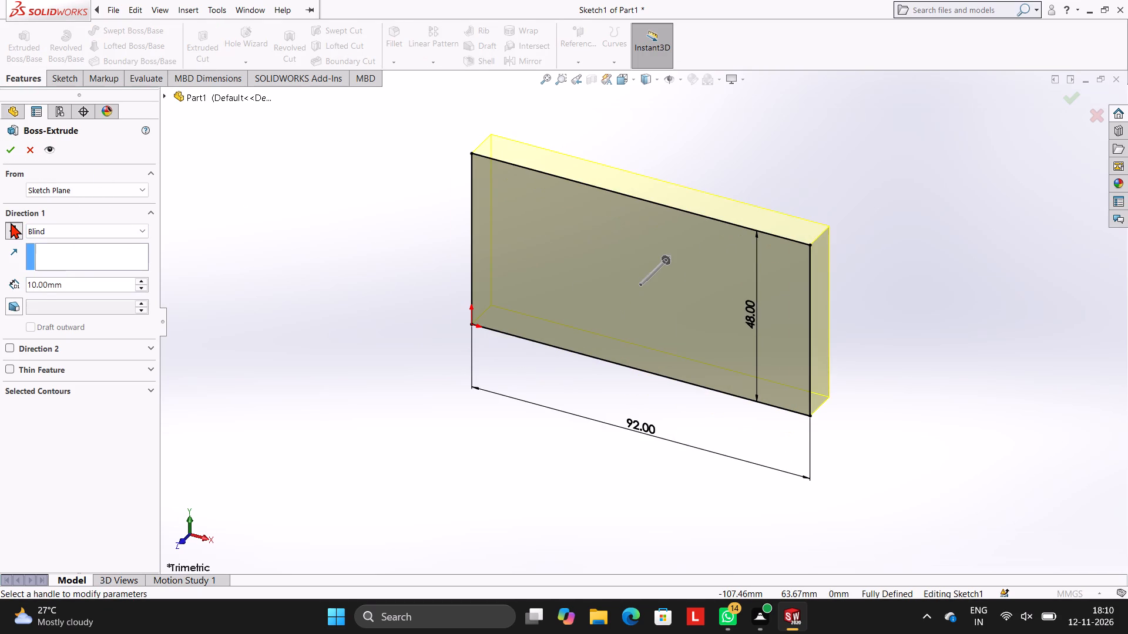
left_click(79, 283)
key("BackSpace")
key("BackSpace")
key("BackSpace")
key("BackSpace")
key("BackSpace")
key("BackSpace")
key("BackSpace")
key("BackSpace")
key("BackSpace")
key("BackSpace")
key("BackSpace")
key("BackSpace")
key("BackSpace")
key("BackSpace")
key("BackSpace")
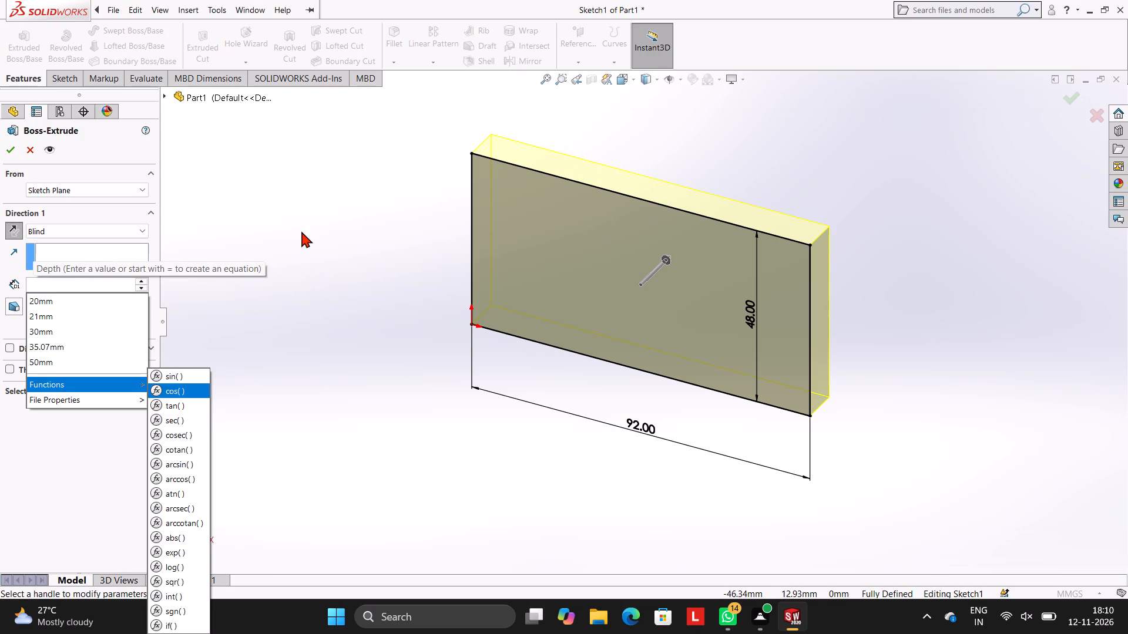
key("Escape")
Extrude the rectangle as a blind boss 32 mm deep in the reversed direction.
left_click(29, 58)
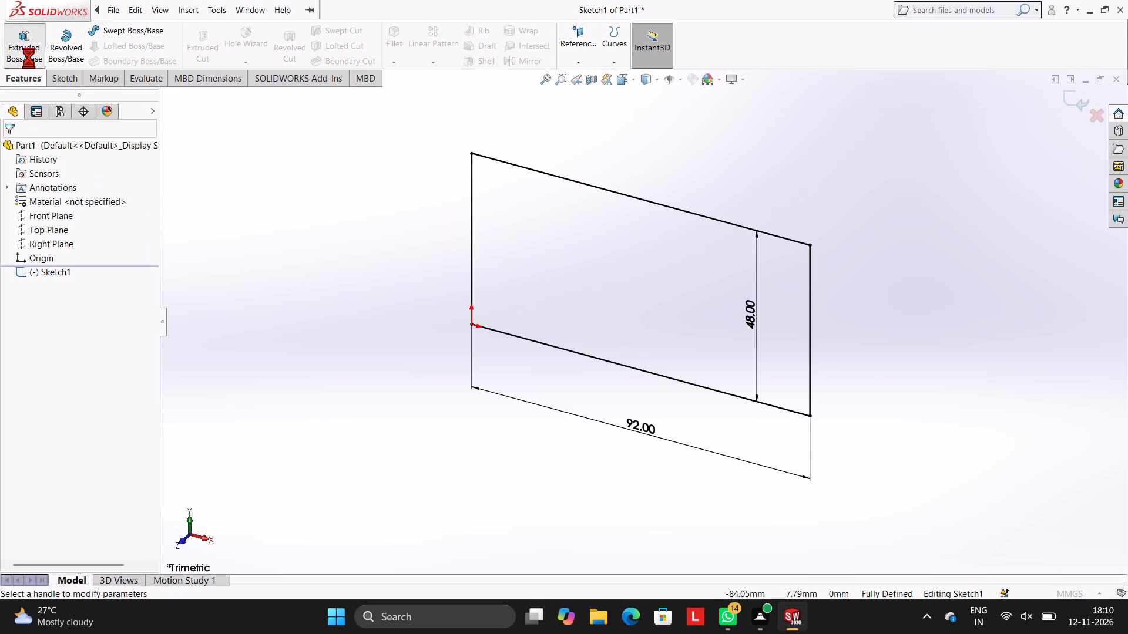
left_click(13, 229)
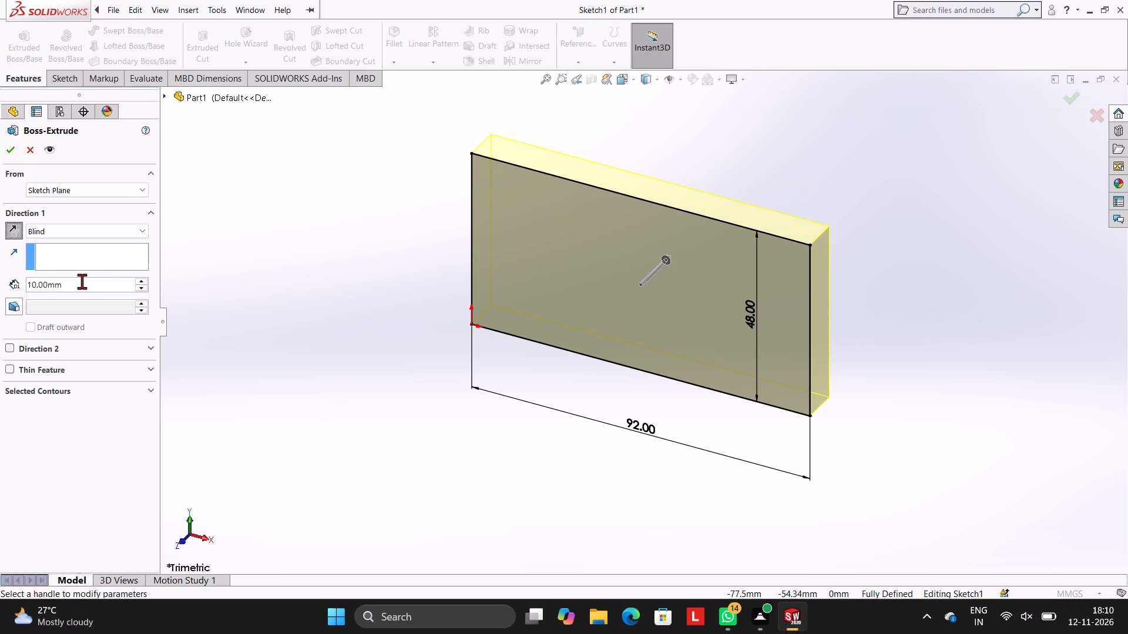
left_click(82, 281)
key("BackSpace")
key("BackSpace")
key("BackSpace")
key("BackSpace")
key("BackSpace")
key("BackSpace")
key("BackSpace")
key("BackSpace")
key("BackSpace")
key("BackSpace")
key("BackSpace")
key("BackSpace")
key("BackSpace")
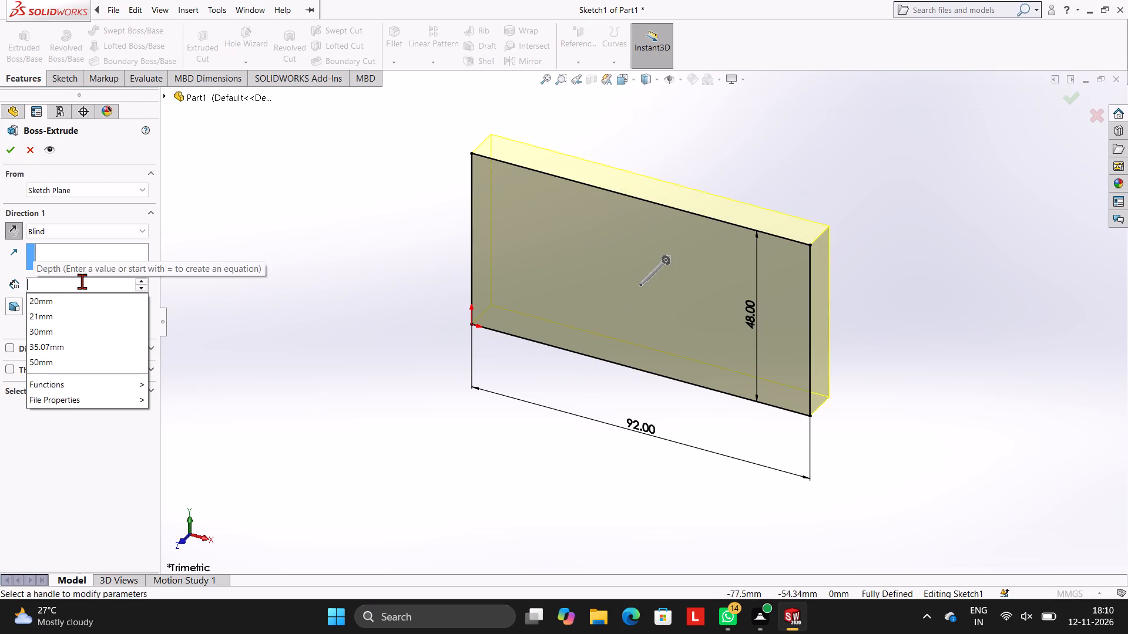
type("32")
key("Return")
left_click(9, 151)
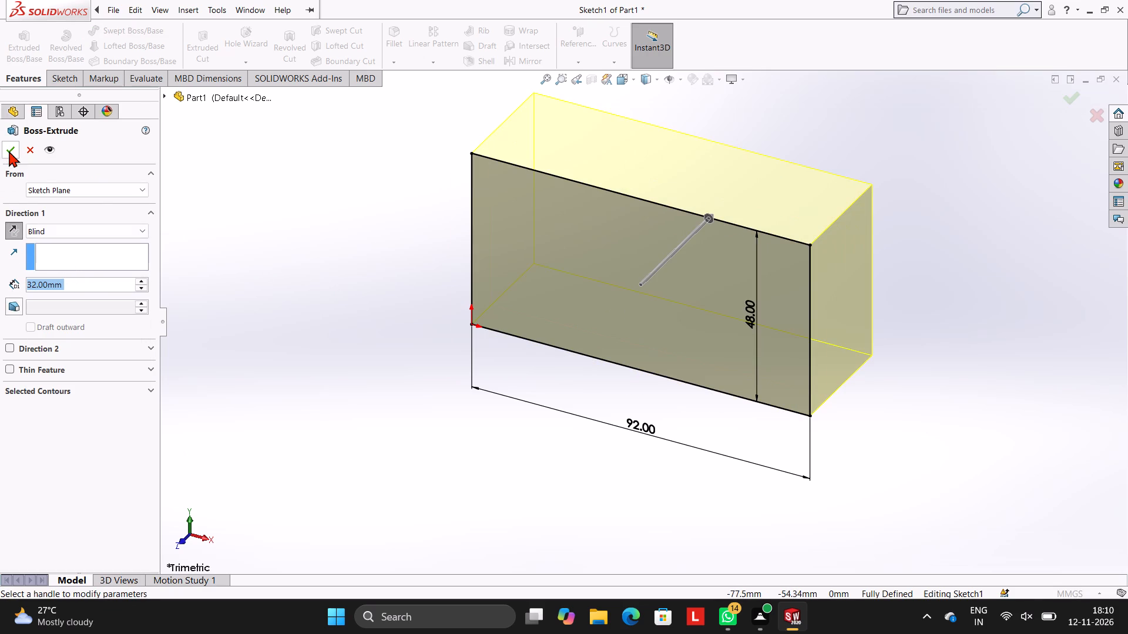
left_click(264, 194)
Inspect the extruded block from several angles, including its front and underside.
scroll(676, 299, "up", 2)
scroll(663, 227, "down", 2)
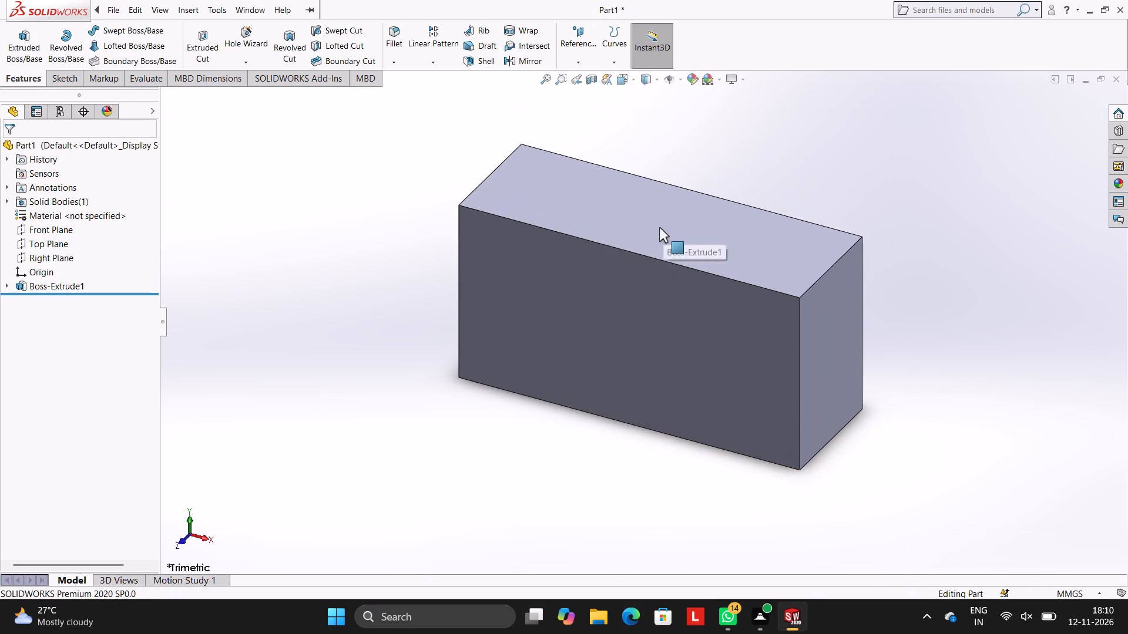
scroll(761, 242, "up", 2)
scroll(761, 242, "down", 2)
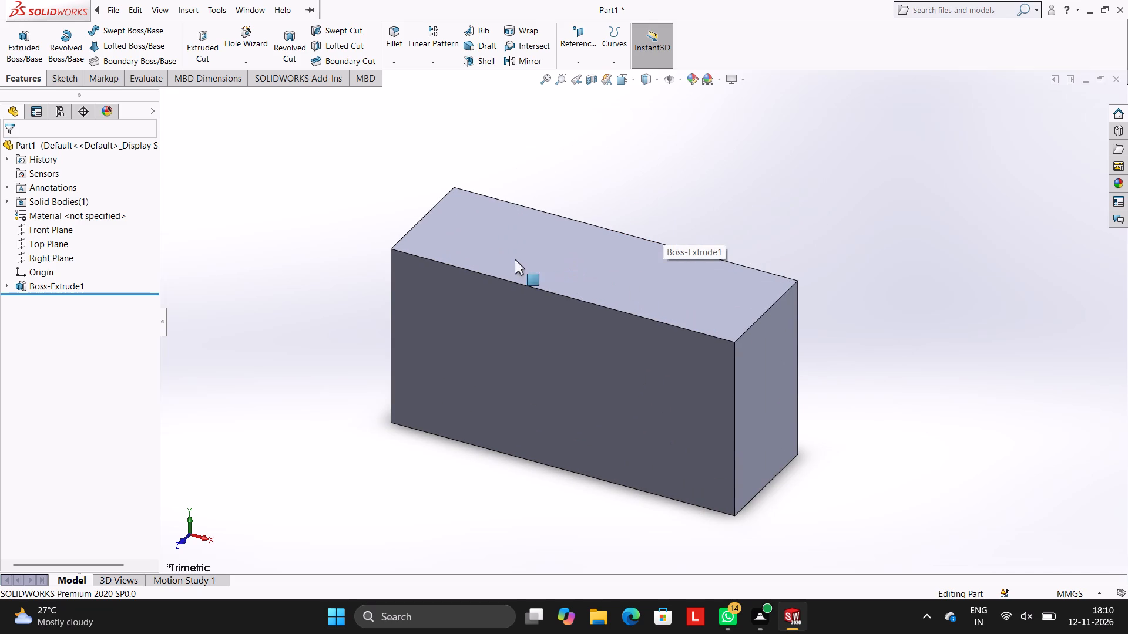
middle_click_drag(603, 265, 634, 170)
middle_click_drag(685, 232, 690, 146)
middle_click_drag(546, 299, 542, 203)
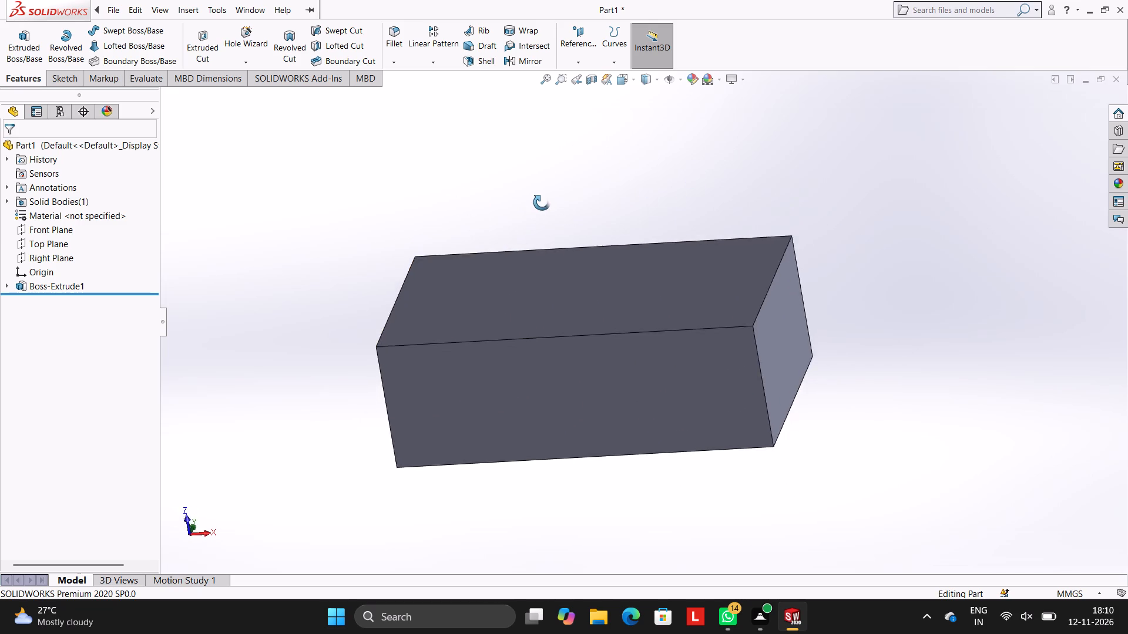
middle_click_drag(542, 203, 519, 190)
middle_click_drag(676, 222, 687, 226)
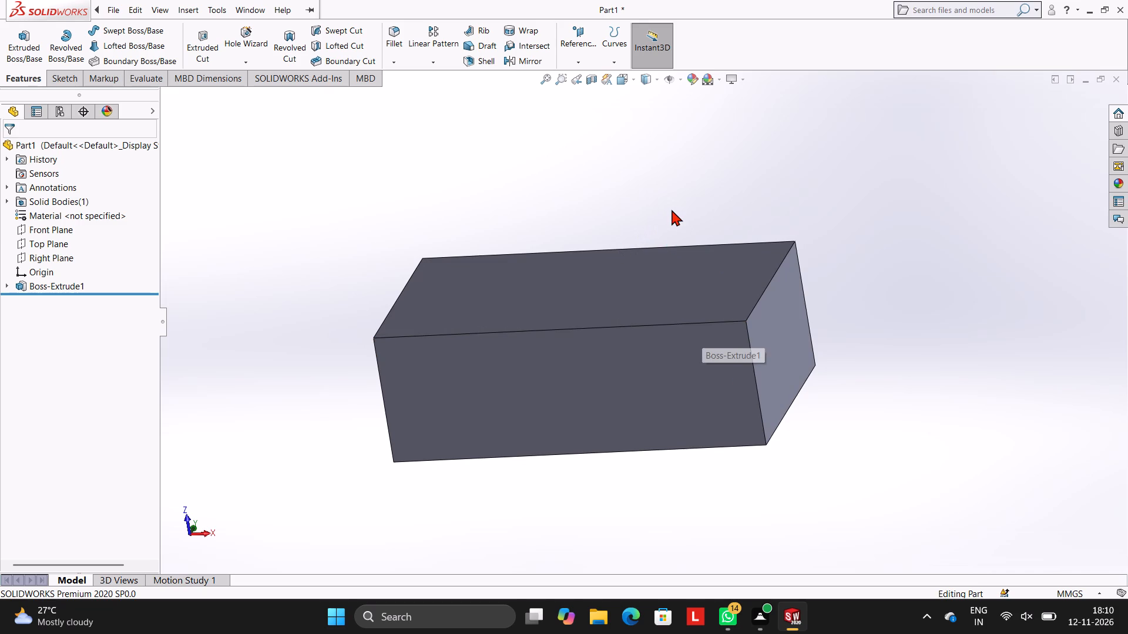
middle_click_drag(680, 242, 687, 318)
scroll(680, 242, "down", 1)
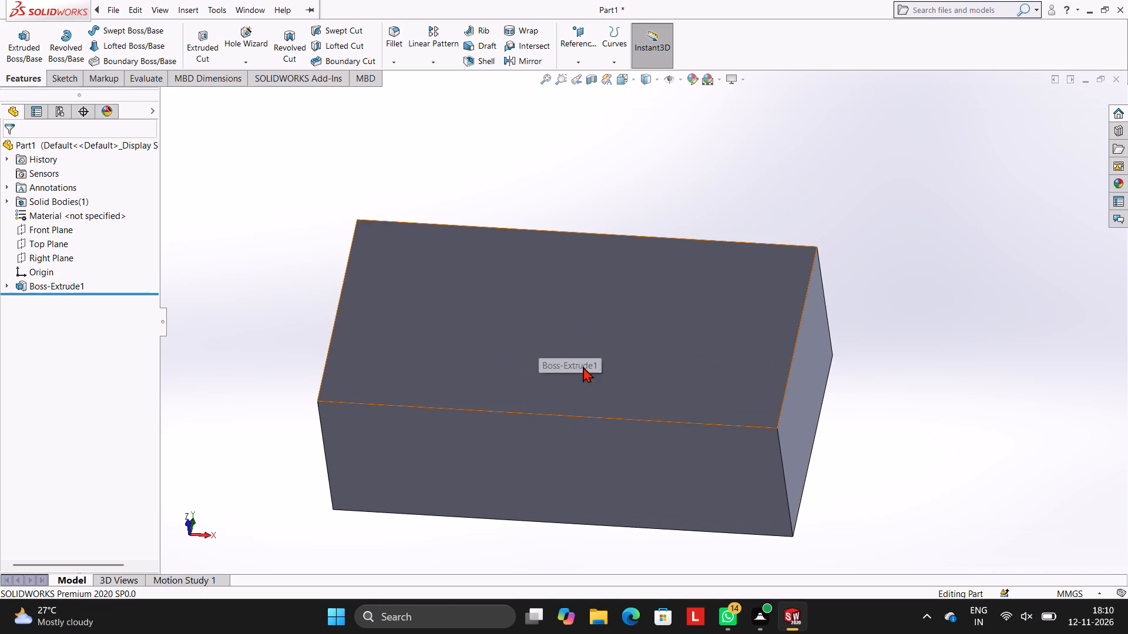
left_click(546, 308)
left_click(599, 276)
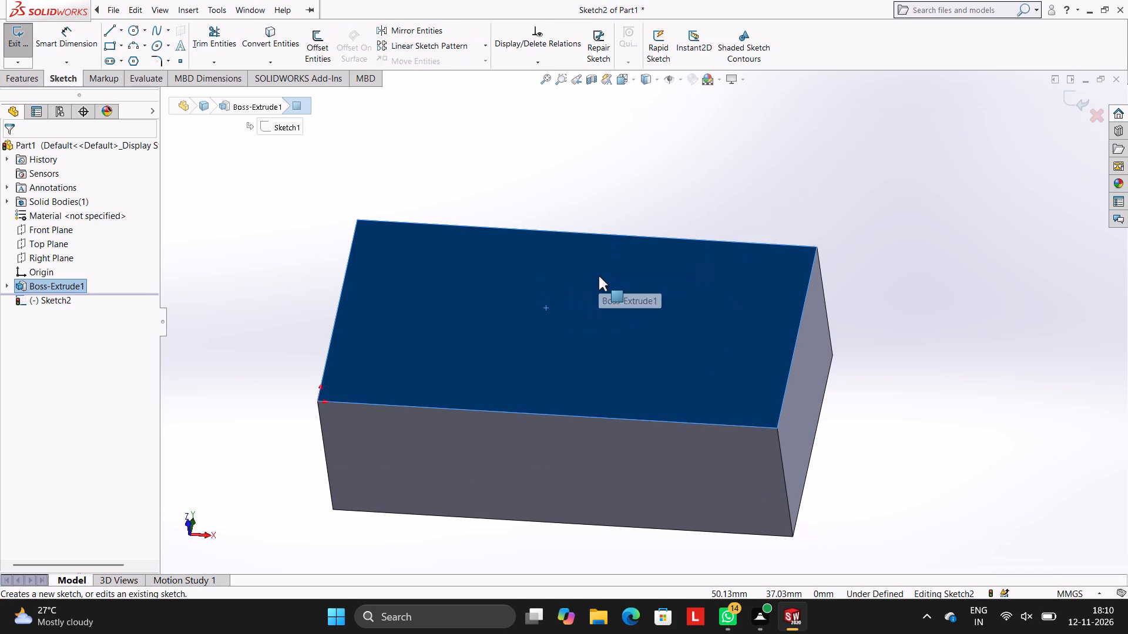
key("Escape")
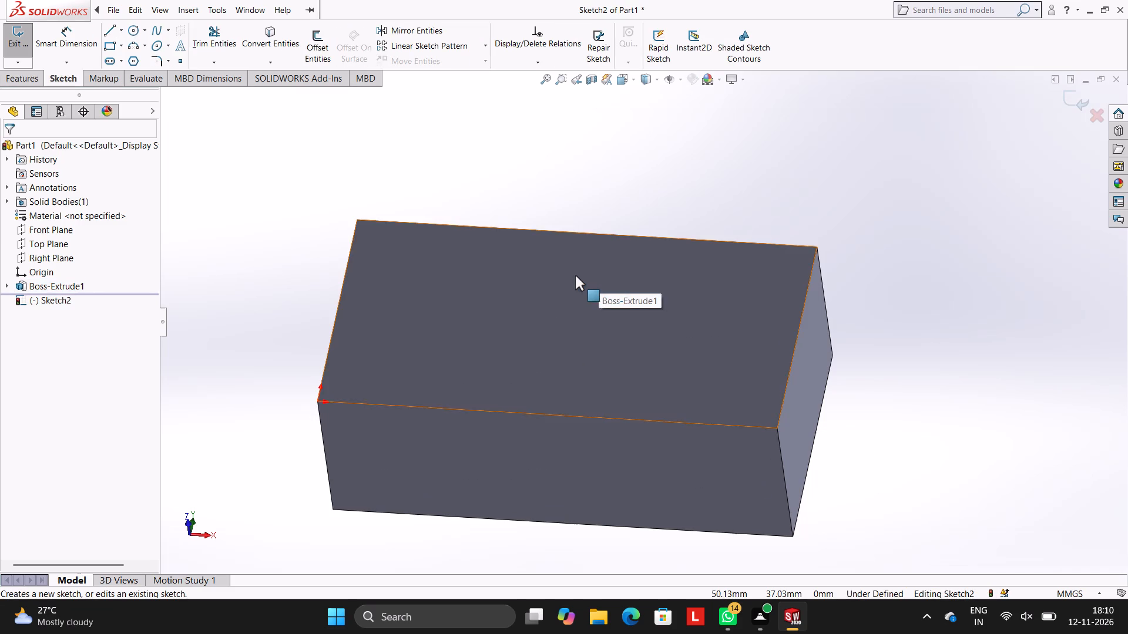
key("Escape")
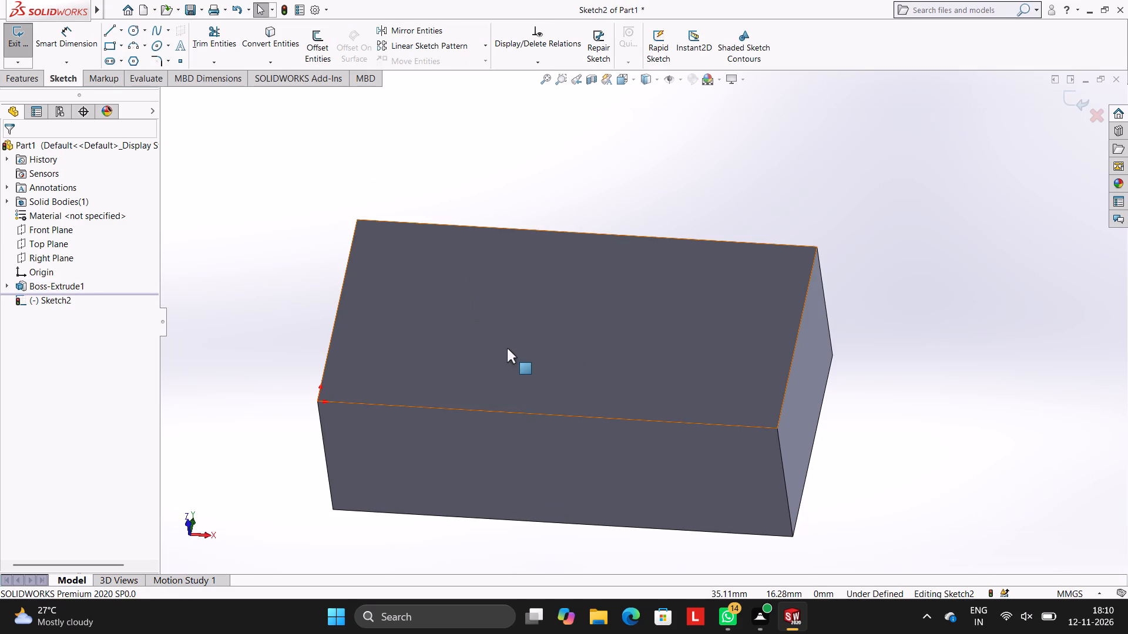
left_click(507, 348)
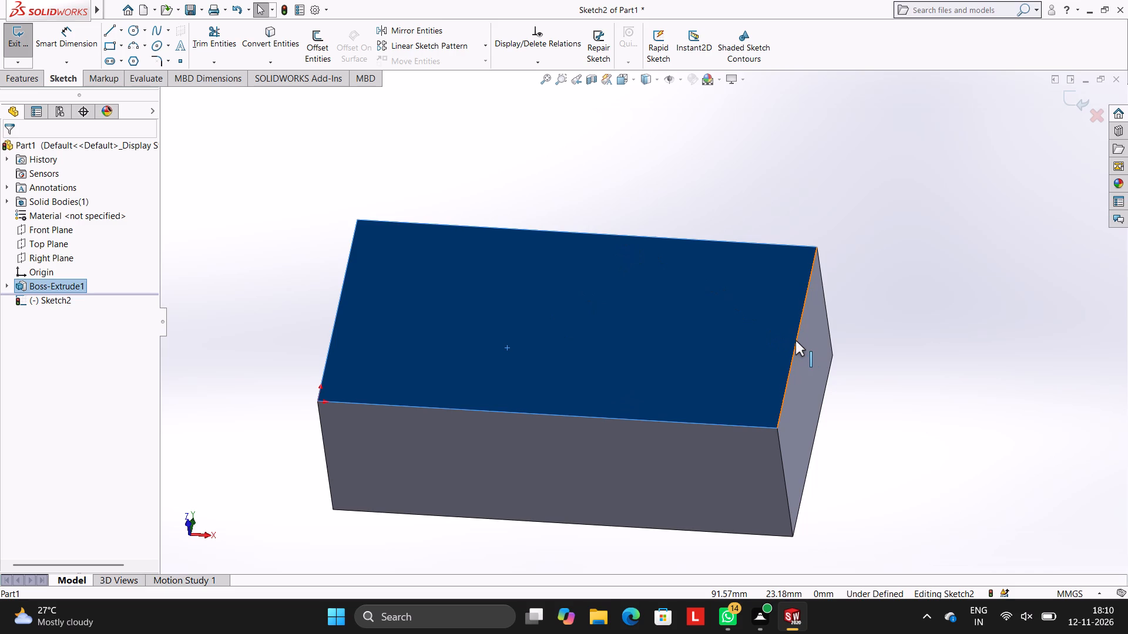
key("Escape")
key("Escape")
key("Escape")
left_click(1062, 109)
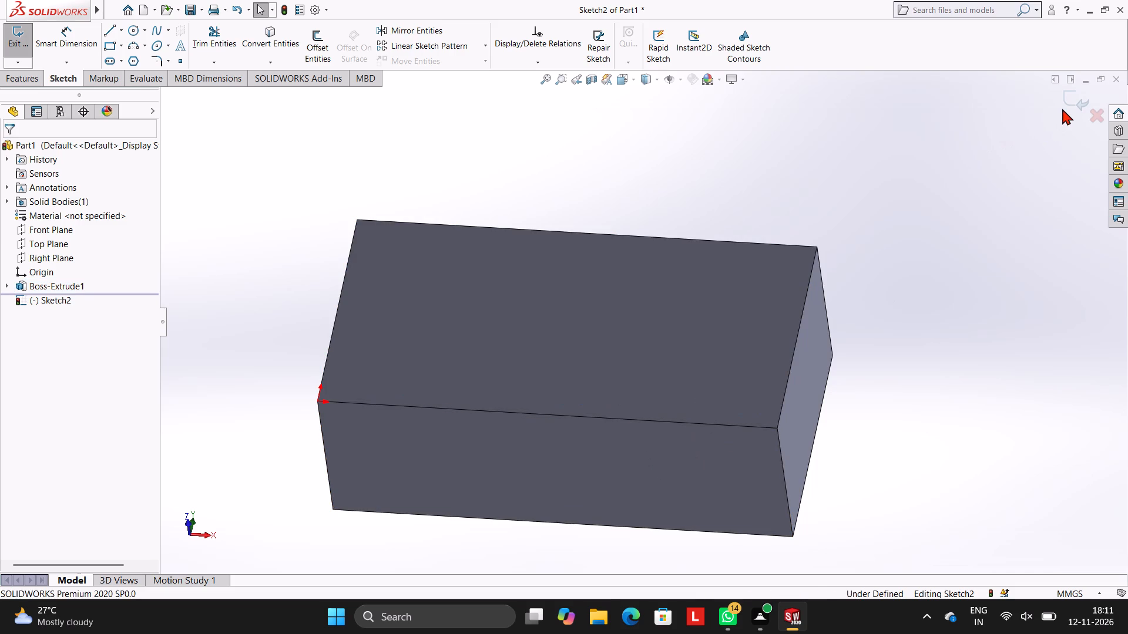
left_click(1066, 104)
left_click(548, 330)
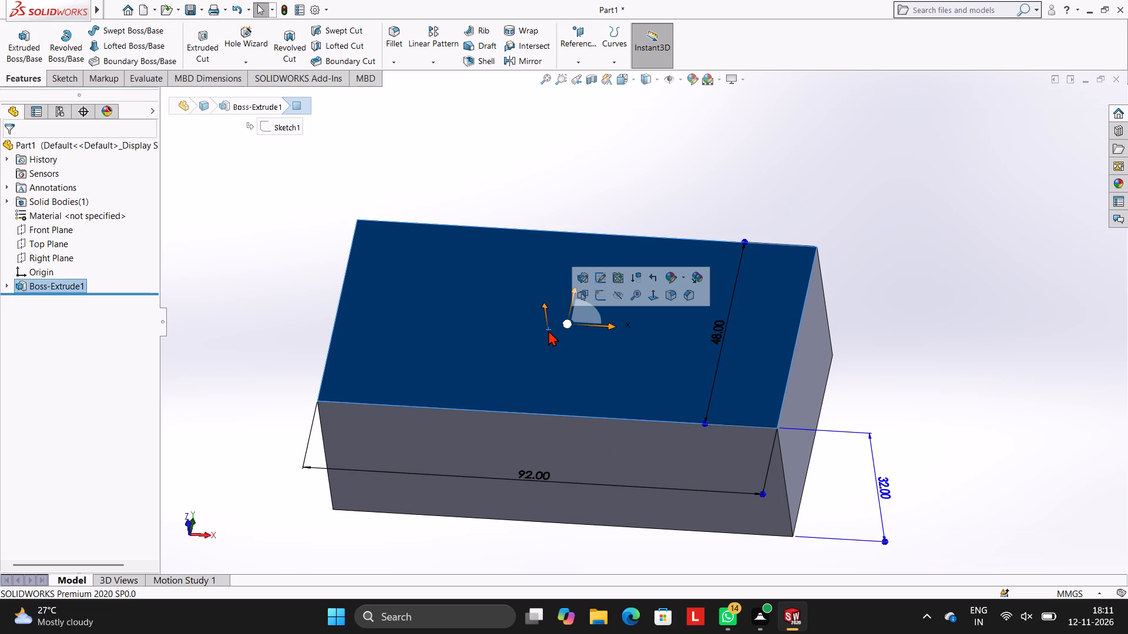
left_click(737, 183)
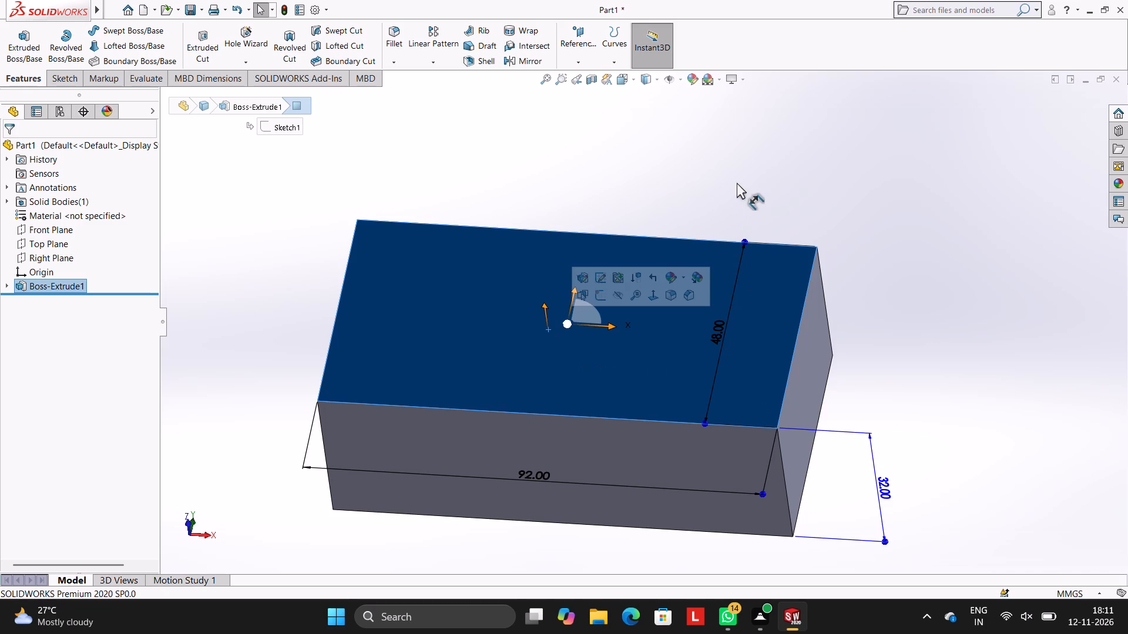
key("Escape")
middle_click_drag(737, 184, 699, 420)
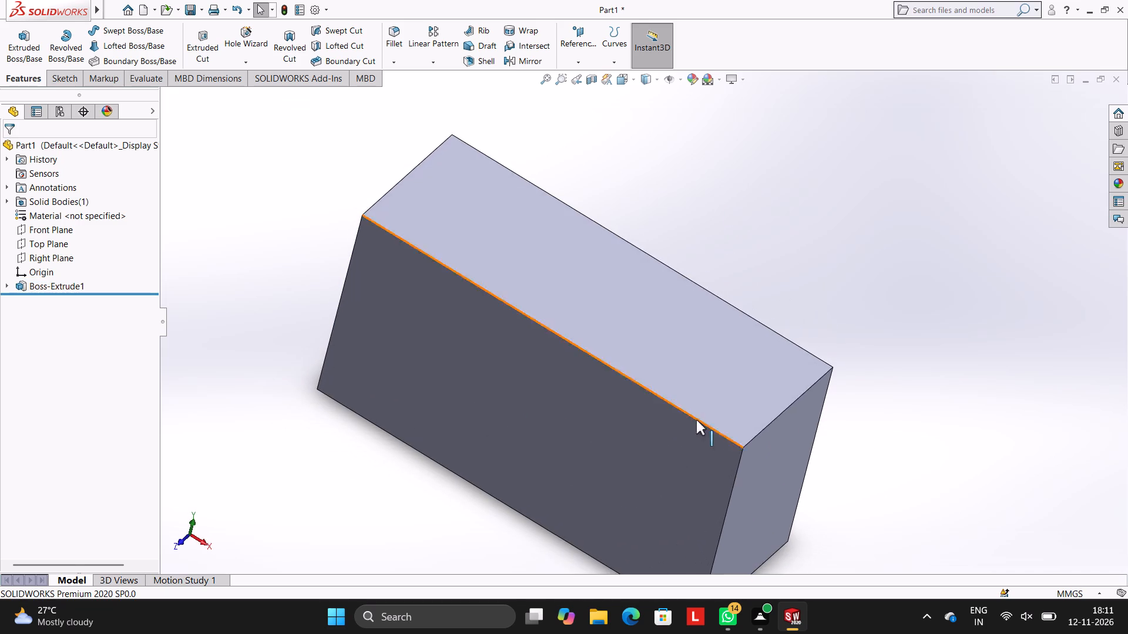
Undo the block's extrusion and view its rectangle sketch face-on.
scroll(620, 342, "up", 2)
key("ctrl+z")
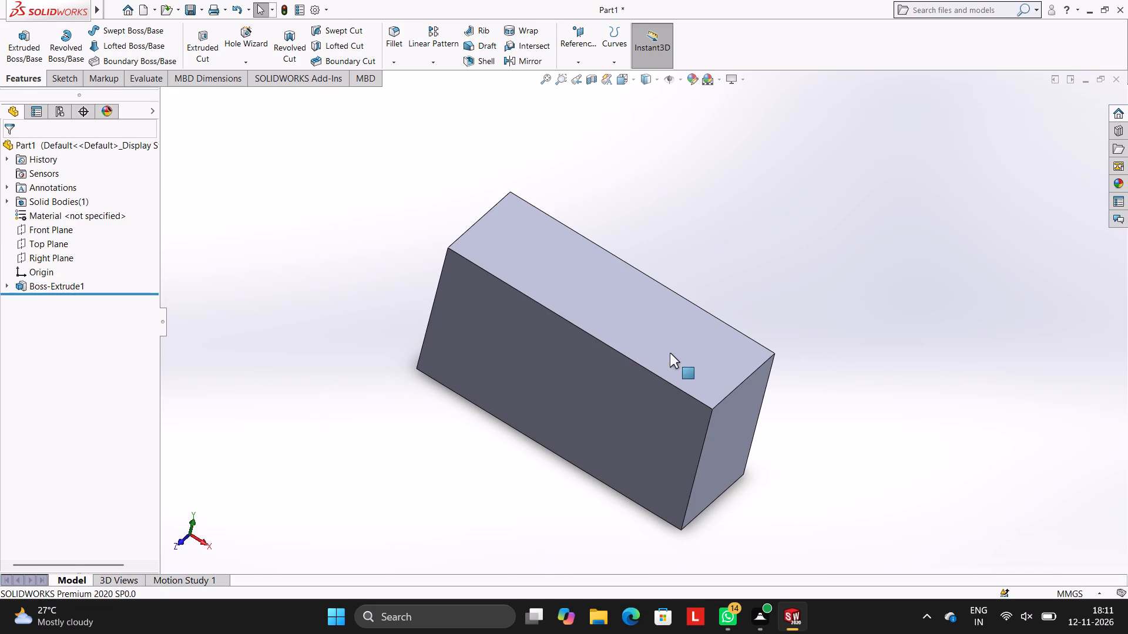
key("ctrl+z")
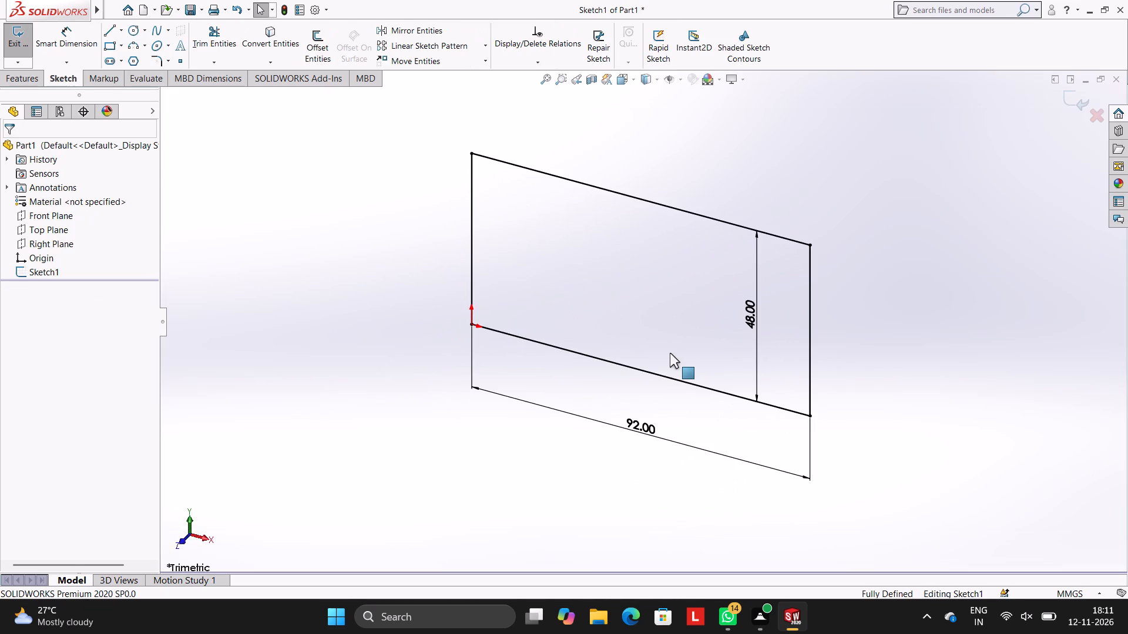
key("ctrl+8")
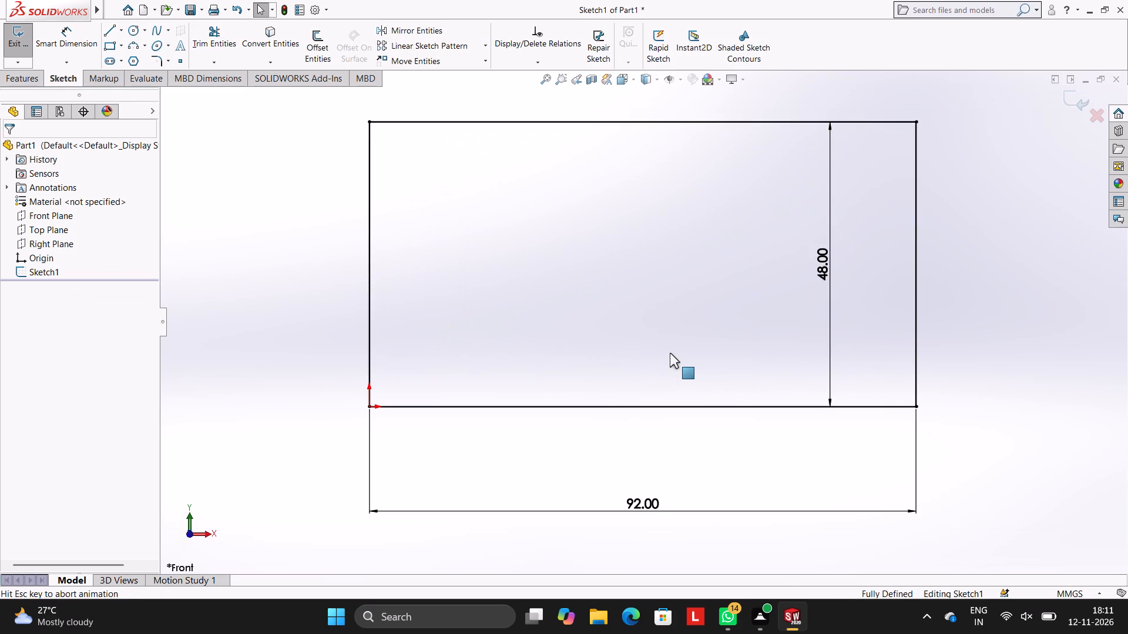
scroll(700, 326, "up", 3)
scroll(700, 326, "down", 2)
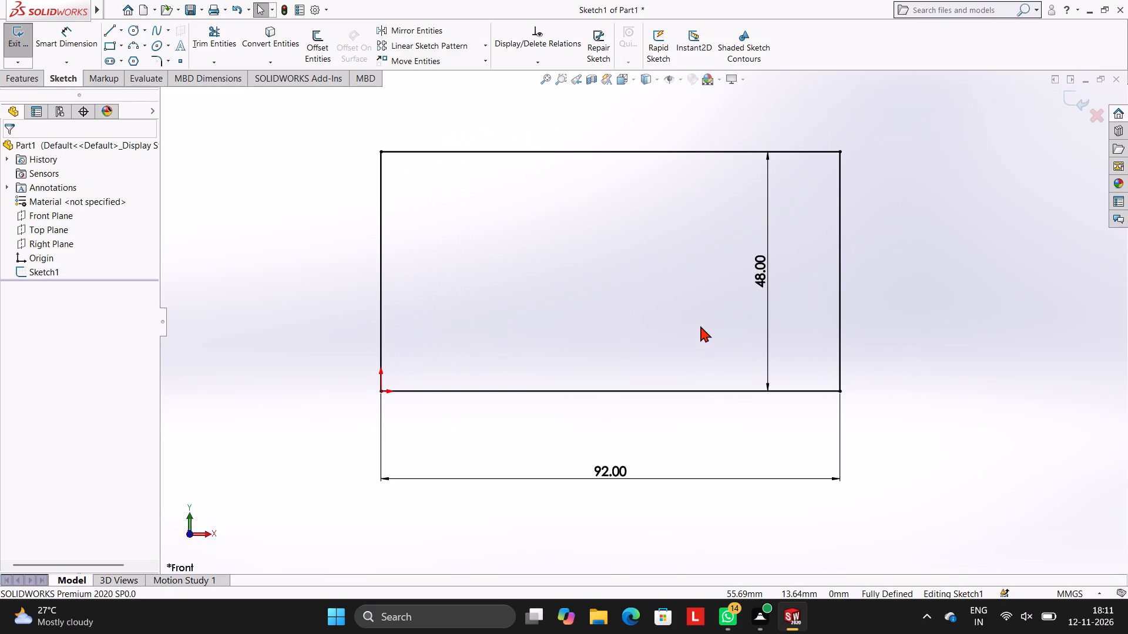
Extrude the 92 by 48 mm rectangle as a blind boss 32 mm deep in the reversed direction.
left_click(10, 79)
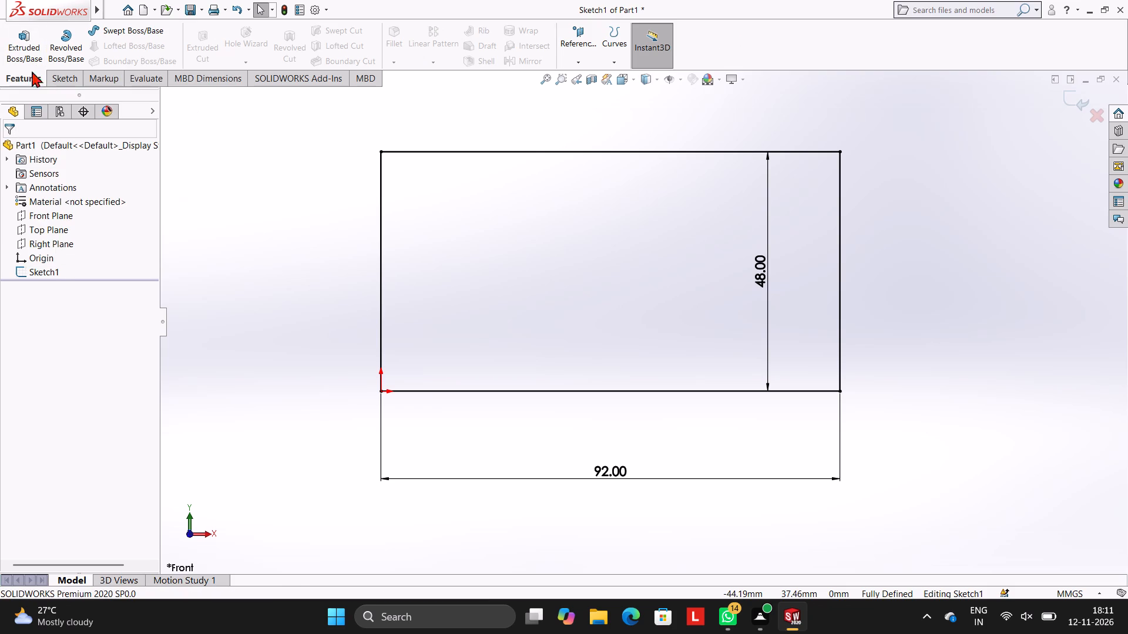
left_click(23, 46)
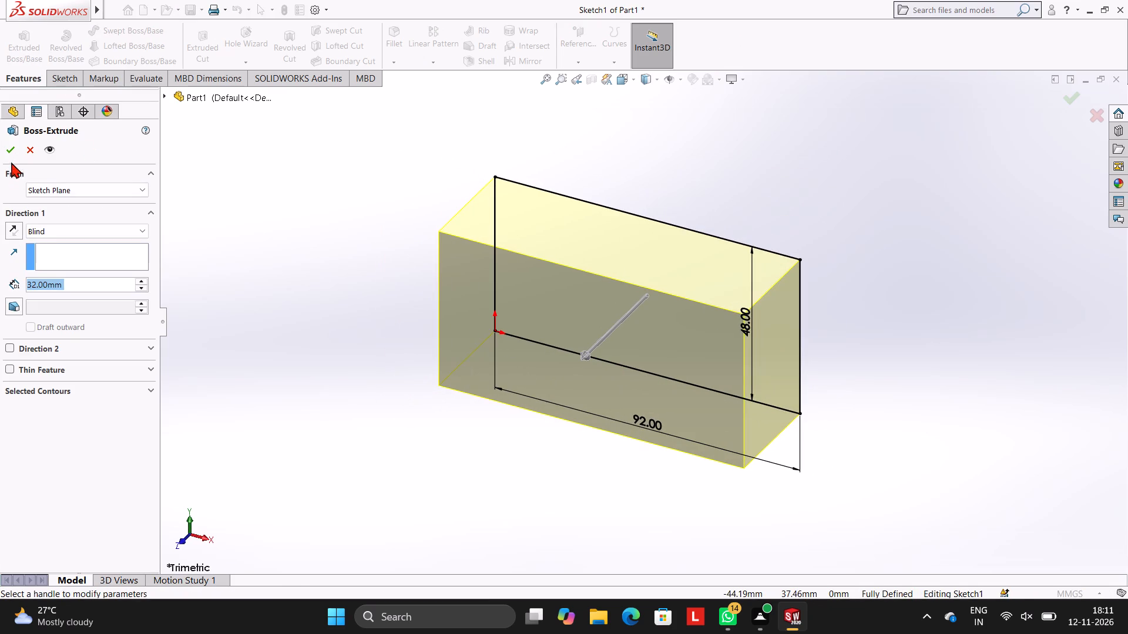
left_click(13, 224)
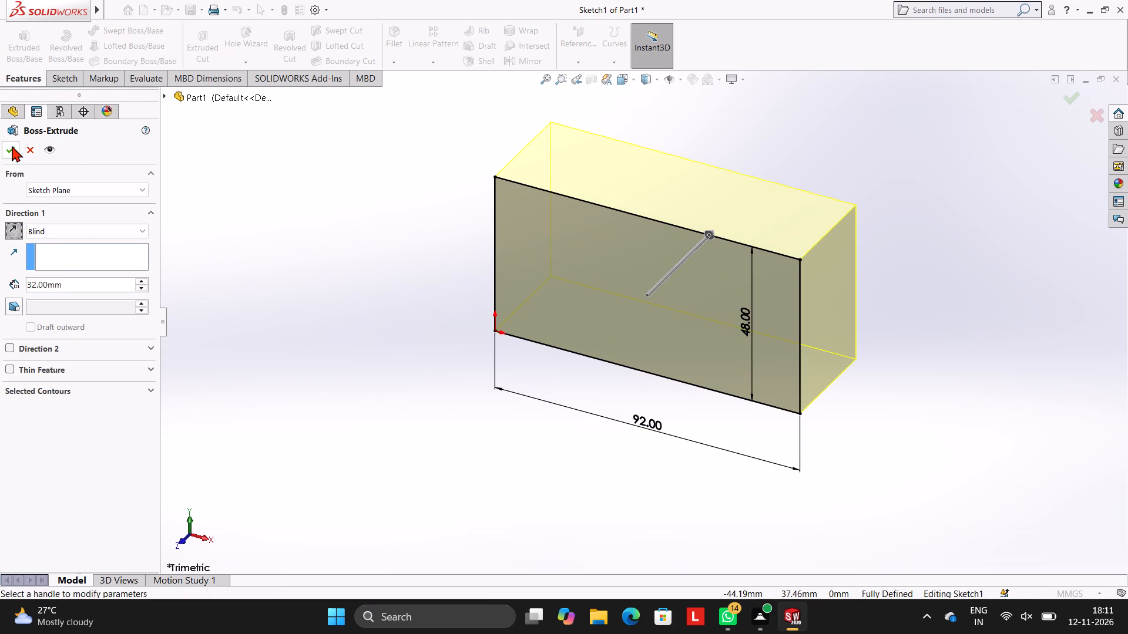
left_click(12, 146)
left_click(284, 207)
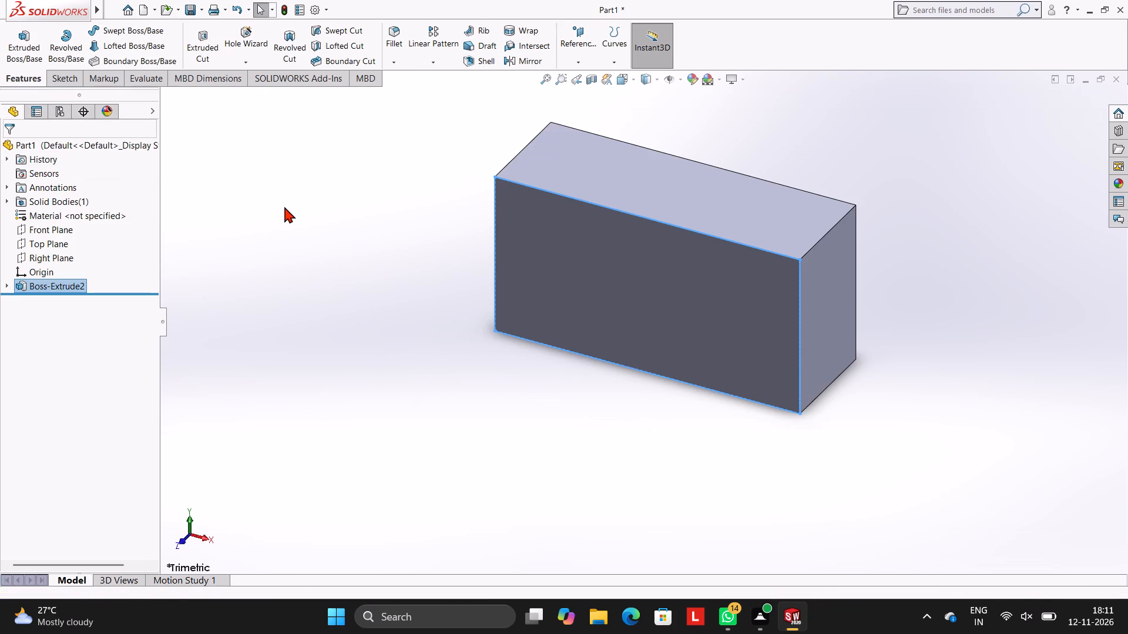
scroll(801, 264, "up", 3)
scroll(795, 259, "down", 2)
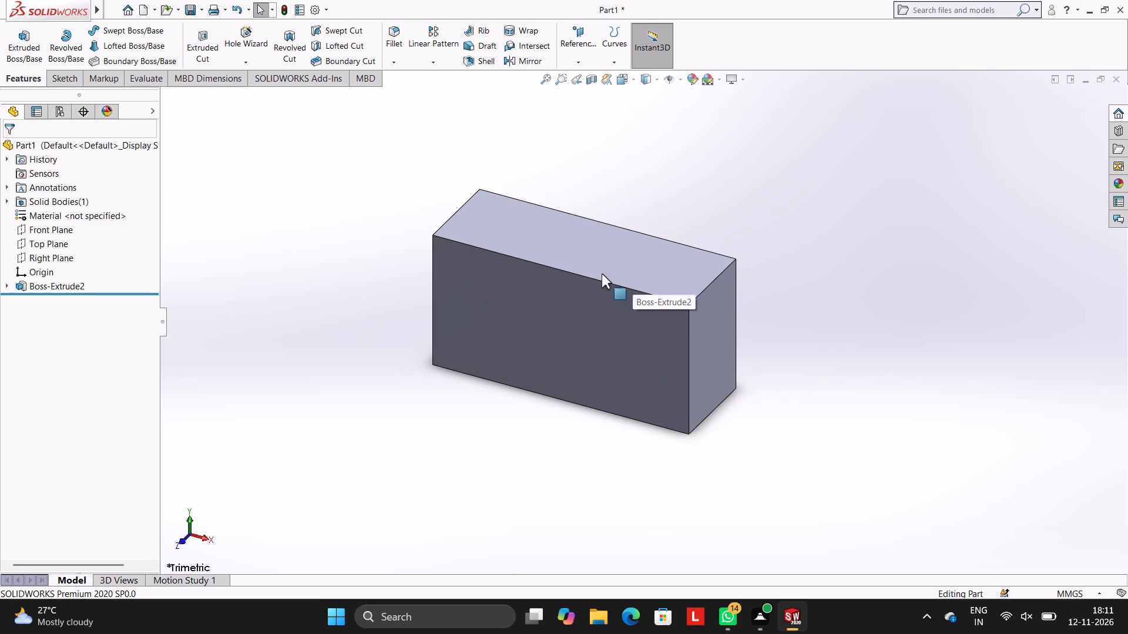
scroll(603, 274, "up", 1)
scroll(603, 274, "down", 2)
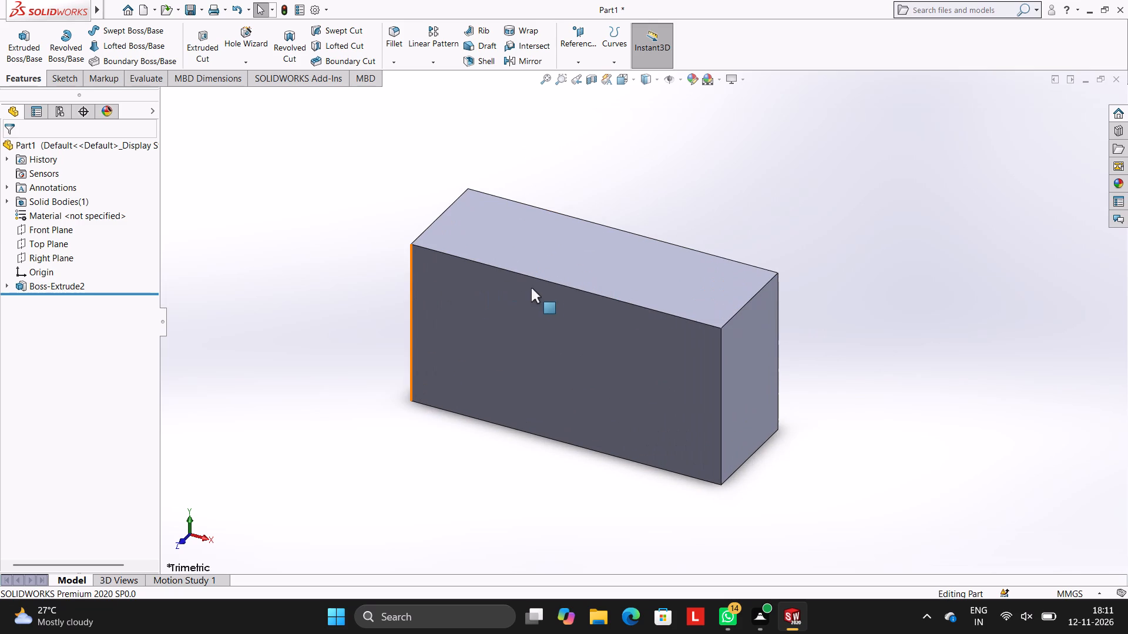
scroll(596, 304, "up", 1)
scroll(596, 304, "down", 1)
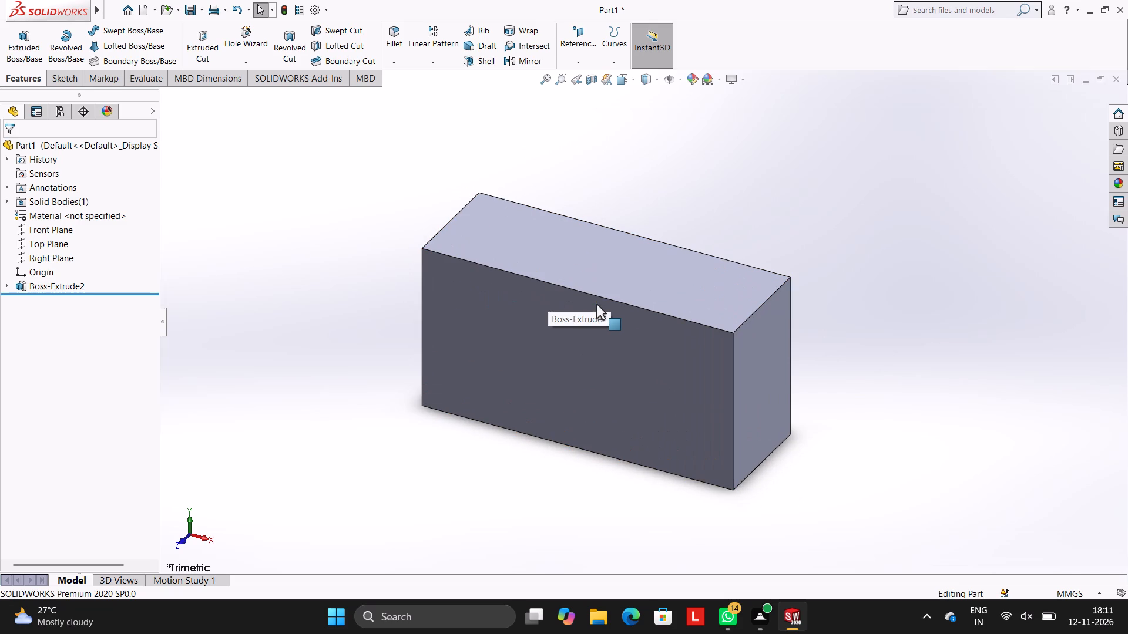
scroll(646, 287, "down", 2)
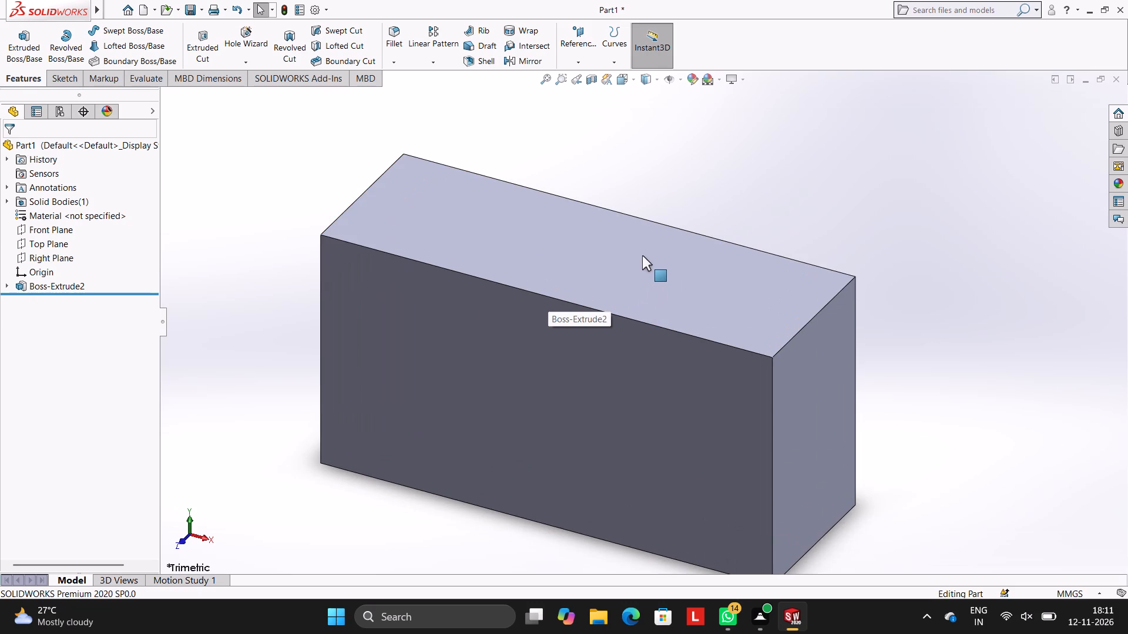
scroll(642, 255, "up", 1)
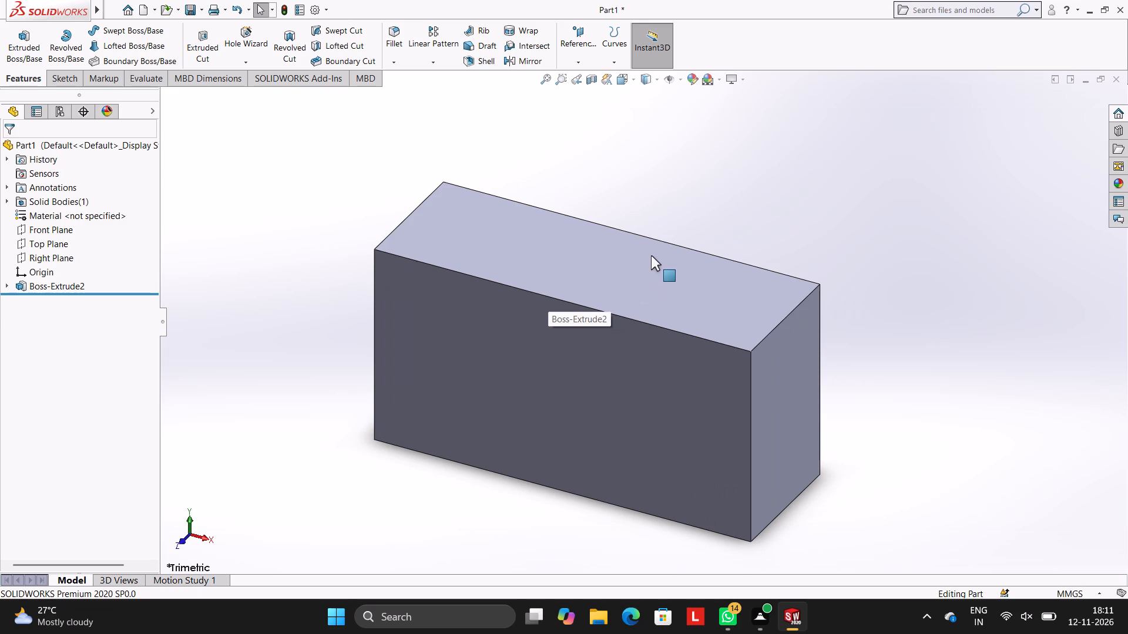
Start a sketch on the block's top face and view it face-on.
scroll(690, 256, "up", 2)
scroll(690, 256, "down", 1)
left_click(644, 291)
left_click(696, 253)
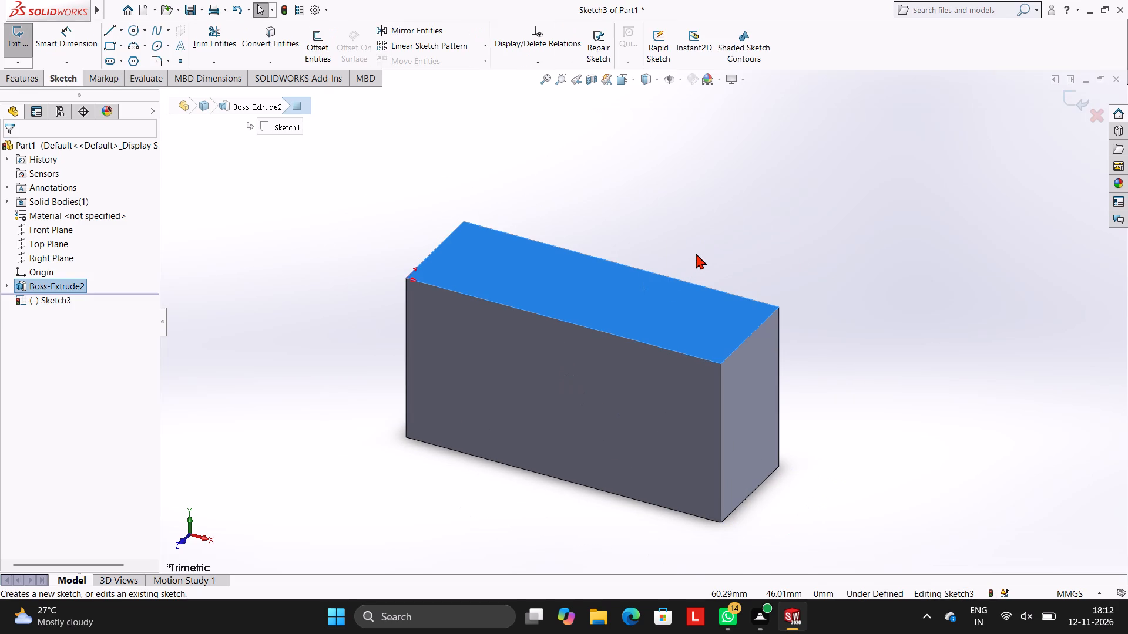
key("ctrl+8")
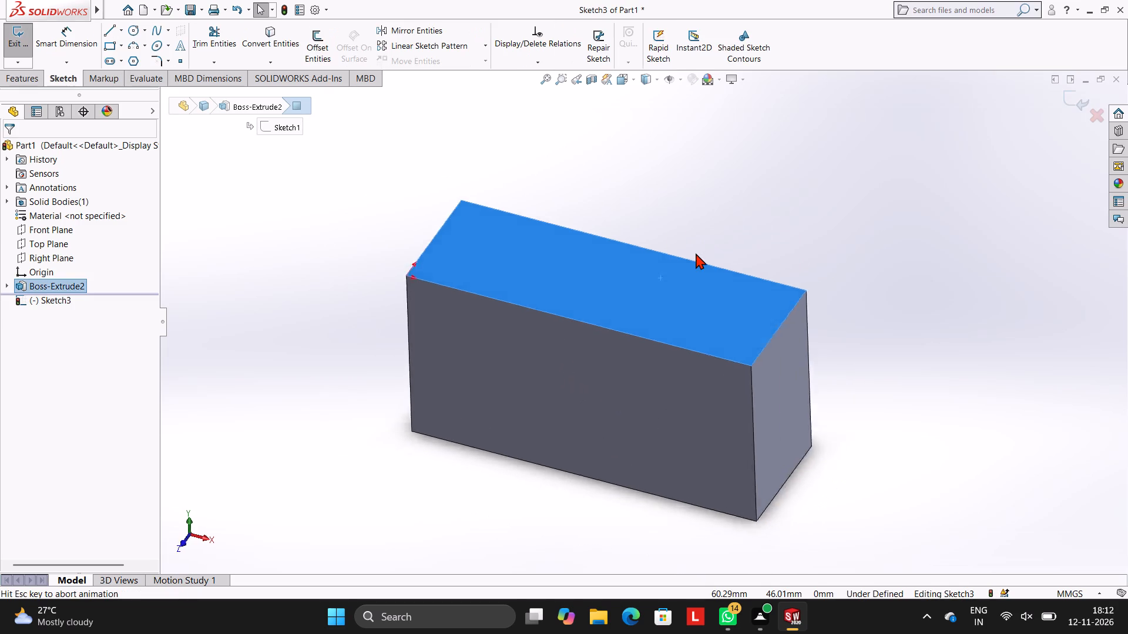
scroll(898, 275, "up", 3)
scroll(898, 275, "down", 1)
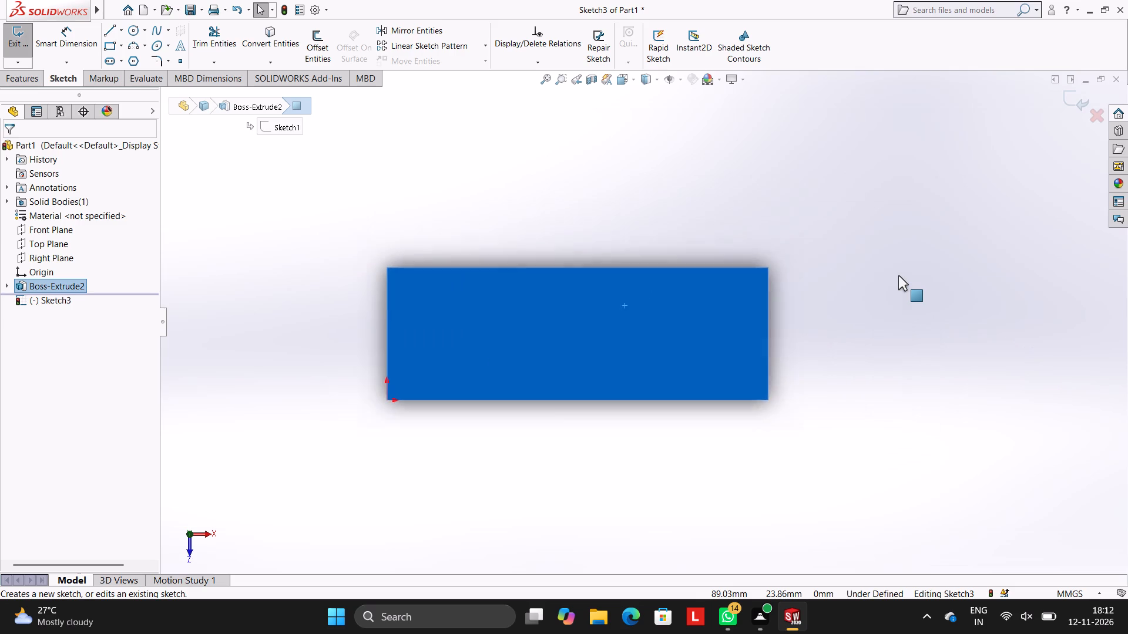
scroll(898, 275, "down", 1)
Sketch connected lines from the block's right edge midpoint: 6 mm up, 29 mm outward, 12 mm down, and horizontally back to the edge.
left_click(112, 26)
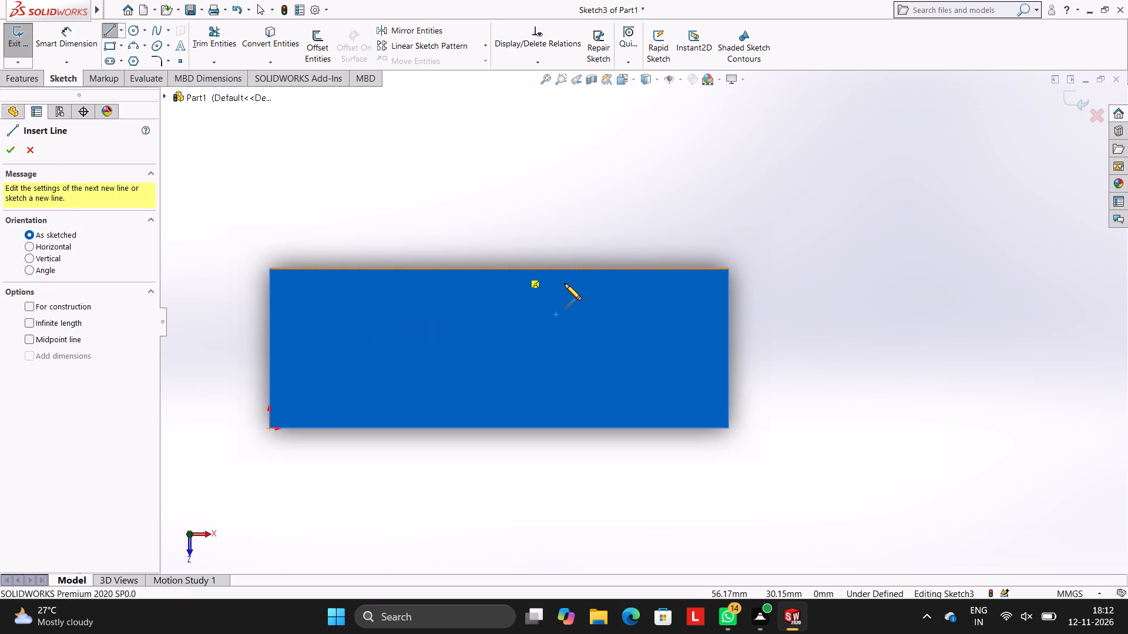
left_click(728, 349)
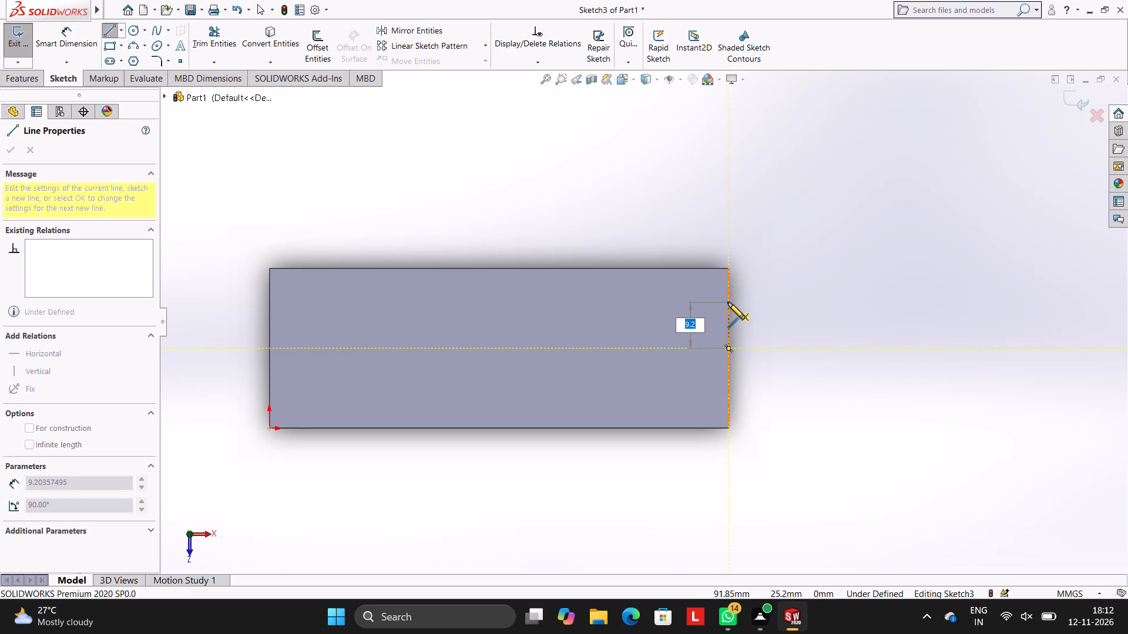
key("6")
key("Return")
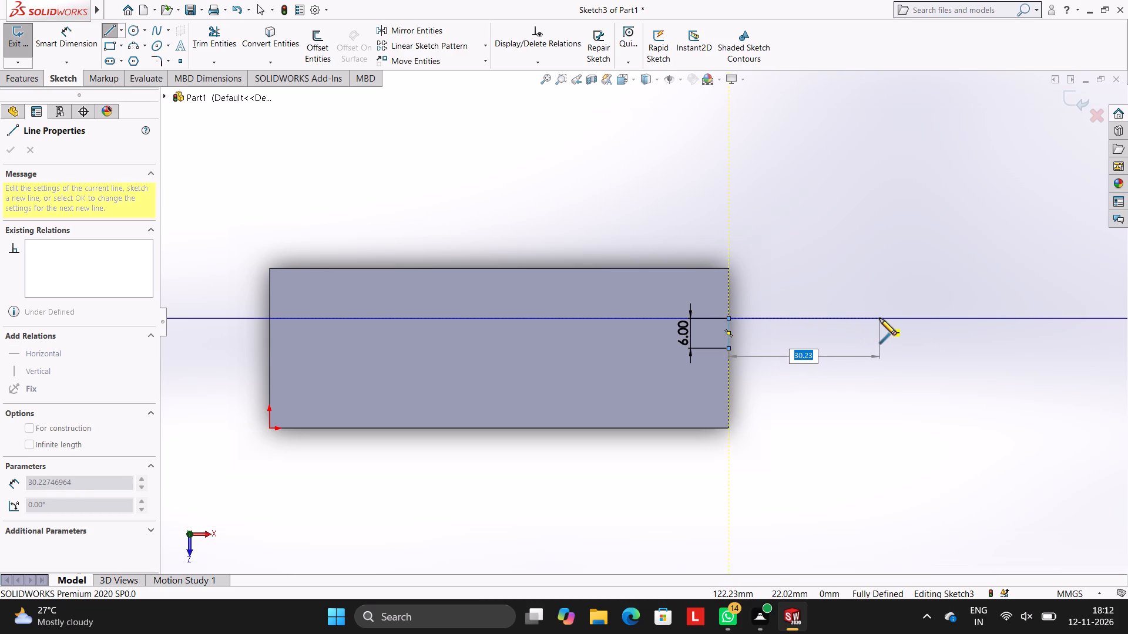
type("29")
key("Return")
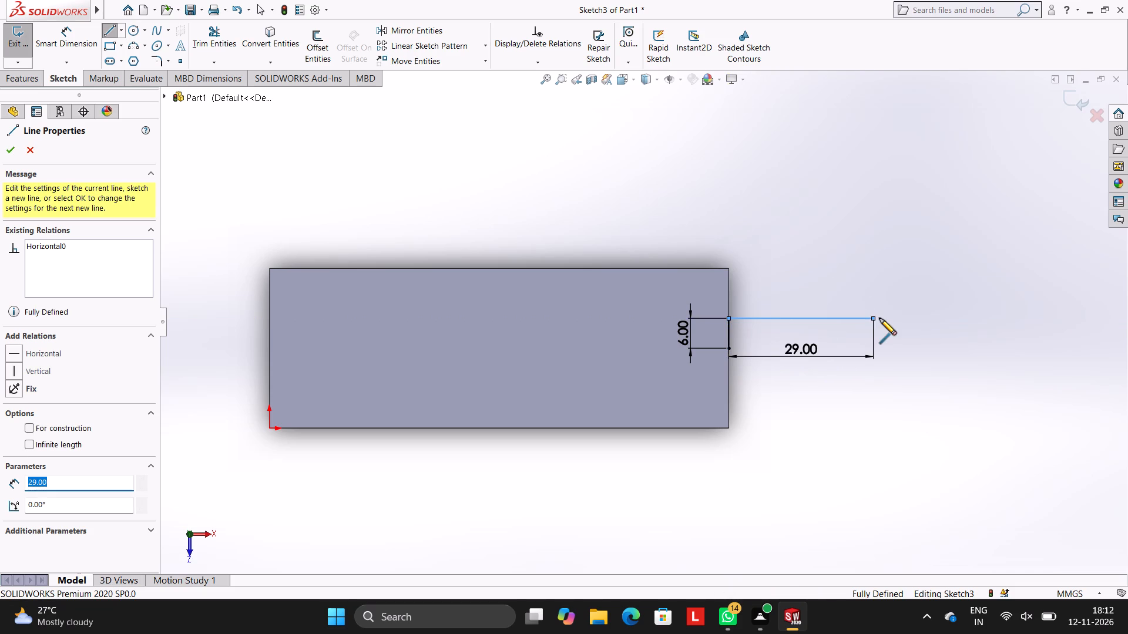
type("12")
key("Return")
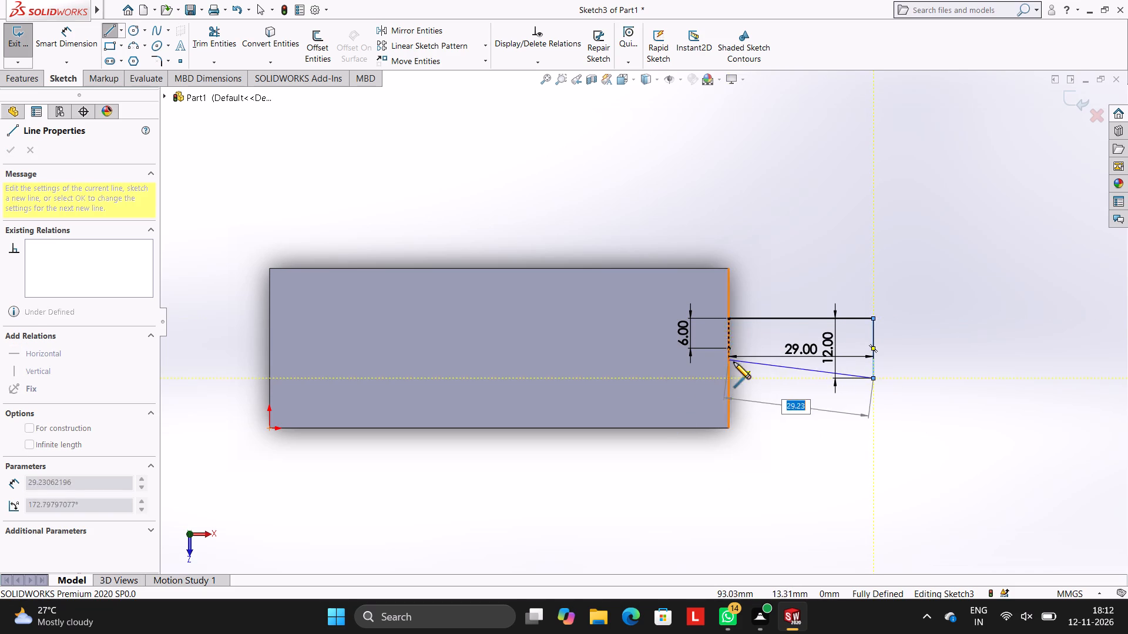
left_click(728, 377)
key("Escape")
key("Escape")
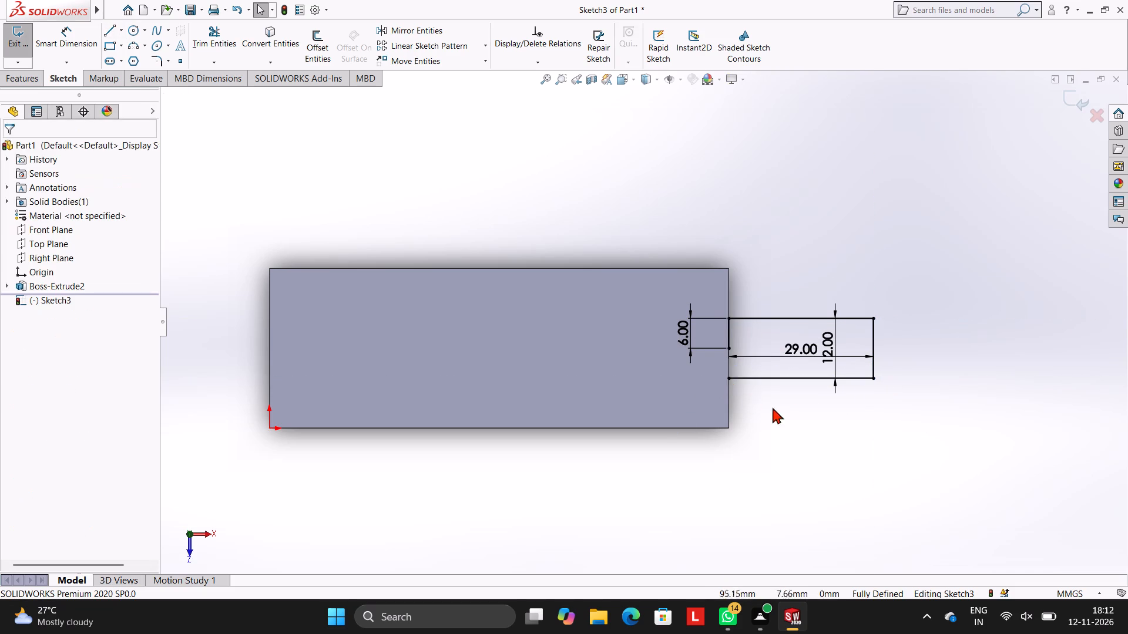
key("Escape")
Trim away the 6 mm line segment lying on the block's right edge.
scroll(788, 390, "up", 2)
scroll(788, 390, "down", 4)
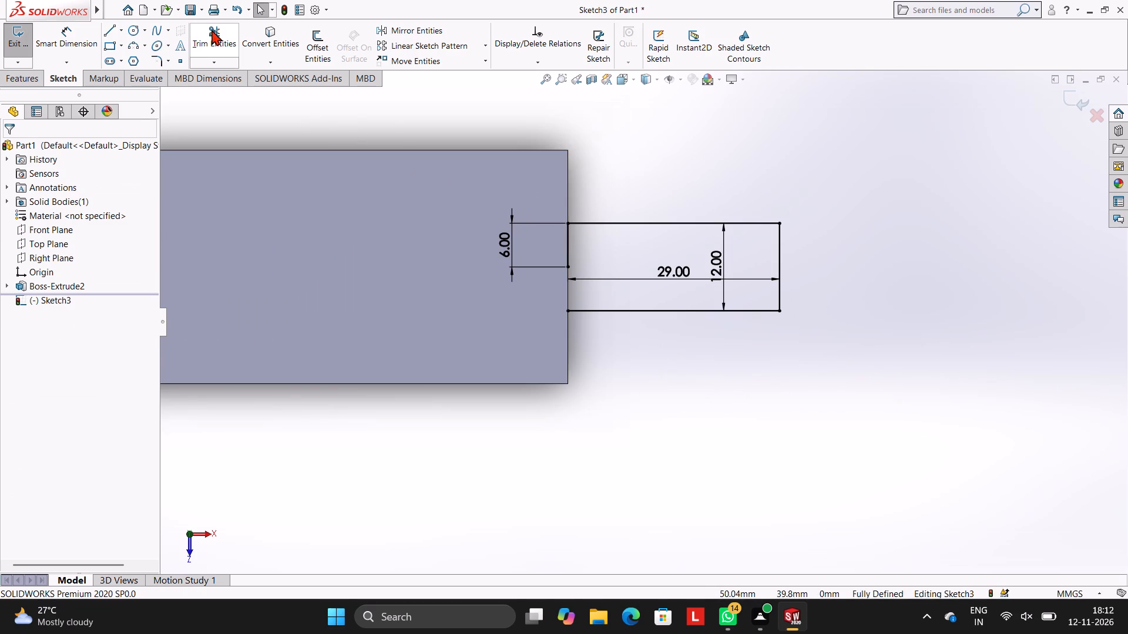
left_click(211, 29)
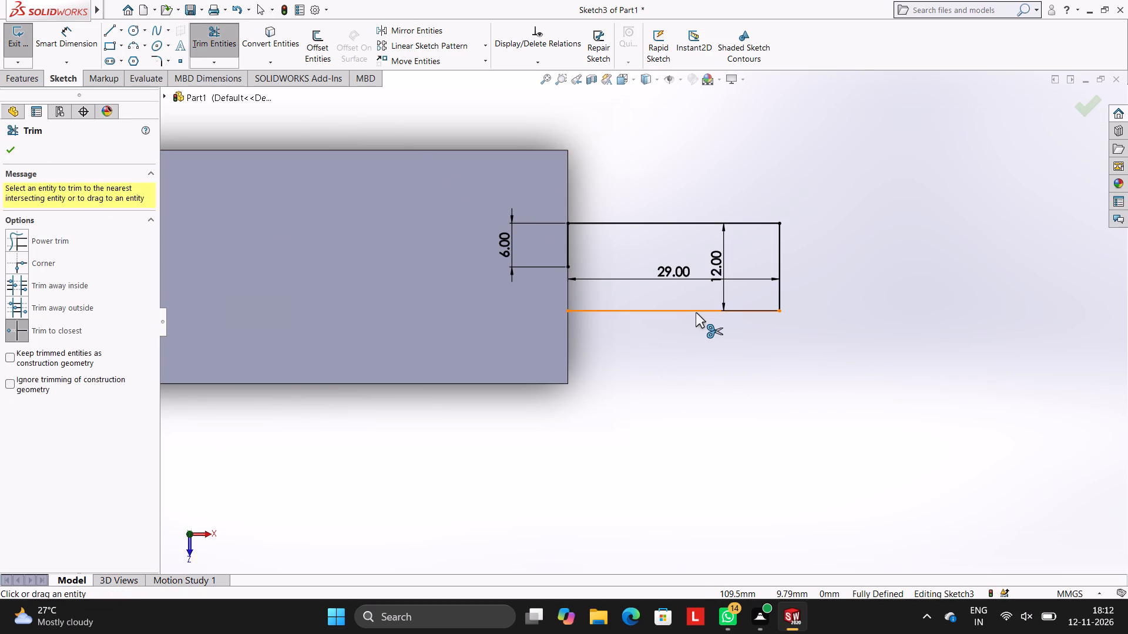
left_click(568, 244)
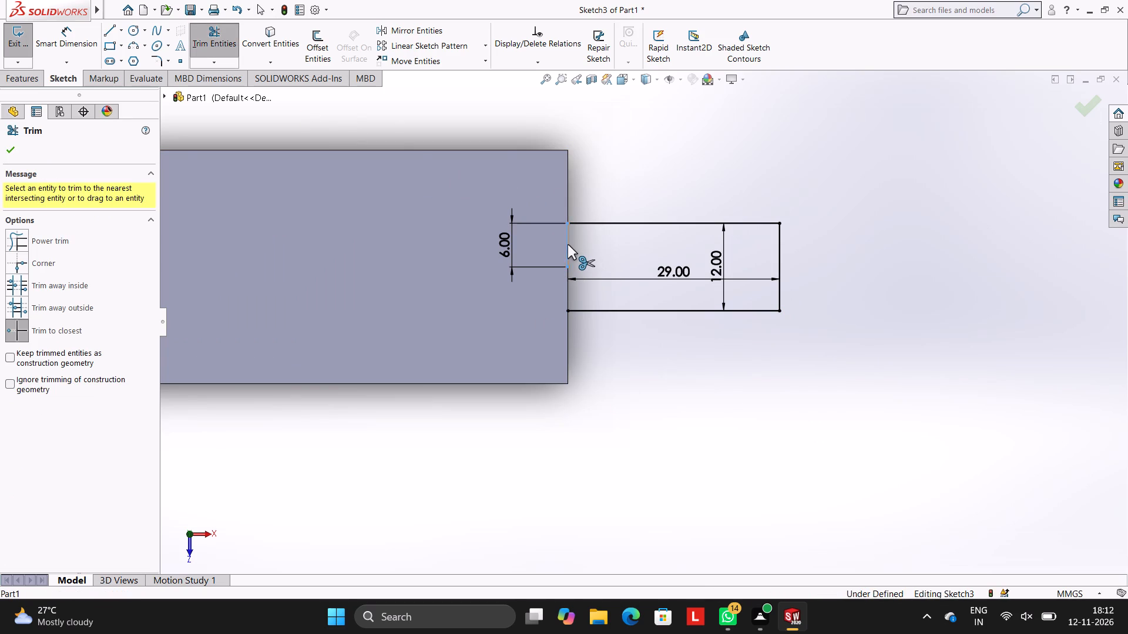
Close the profile with a vertical line along the block's edge joining the two horizontal lines' open ends.
left_click(102, 32)
left_click(109, 31)
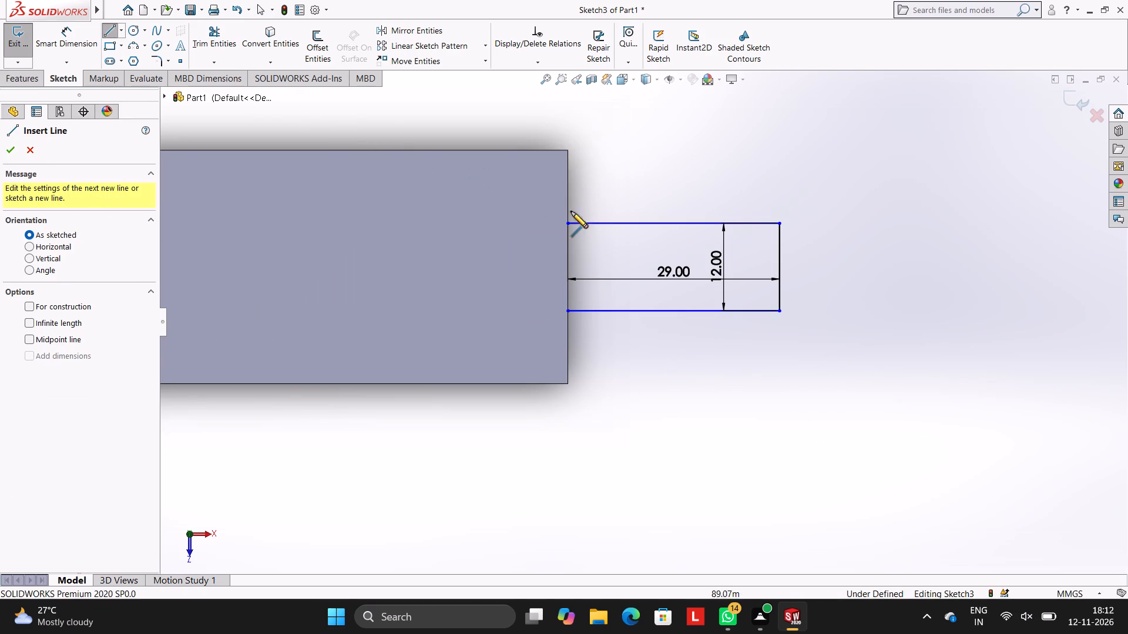
left_click(210, 40)
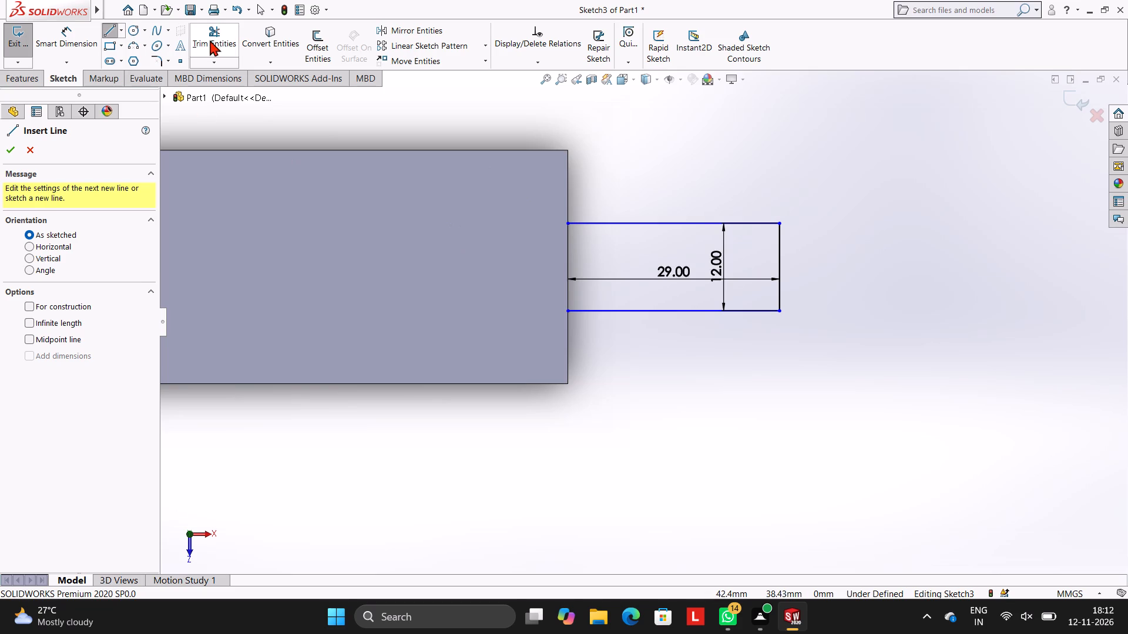
left_click(113, 36)
left_click(567, 224)
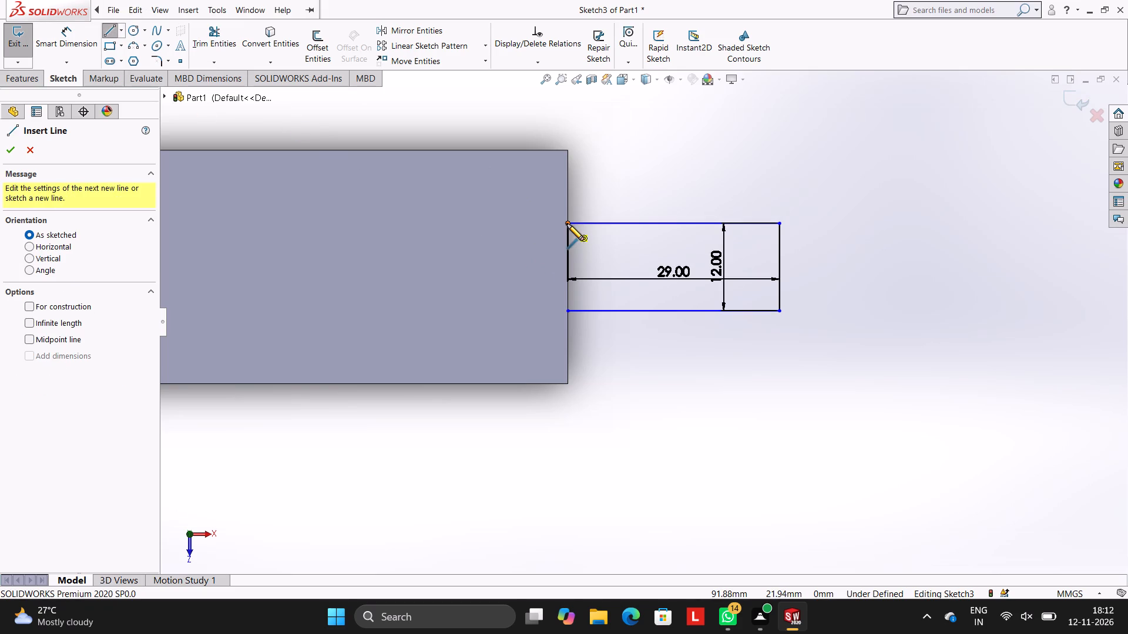
left_click(568, 312)
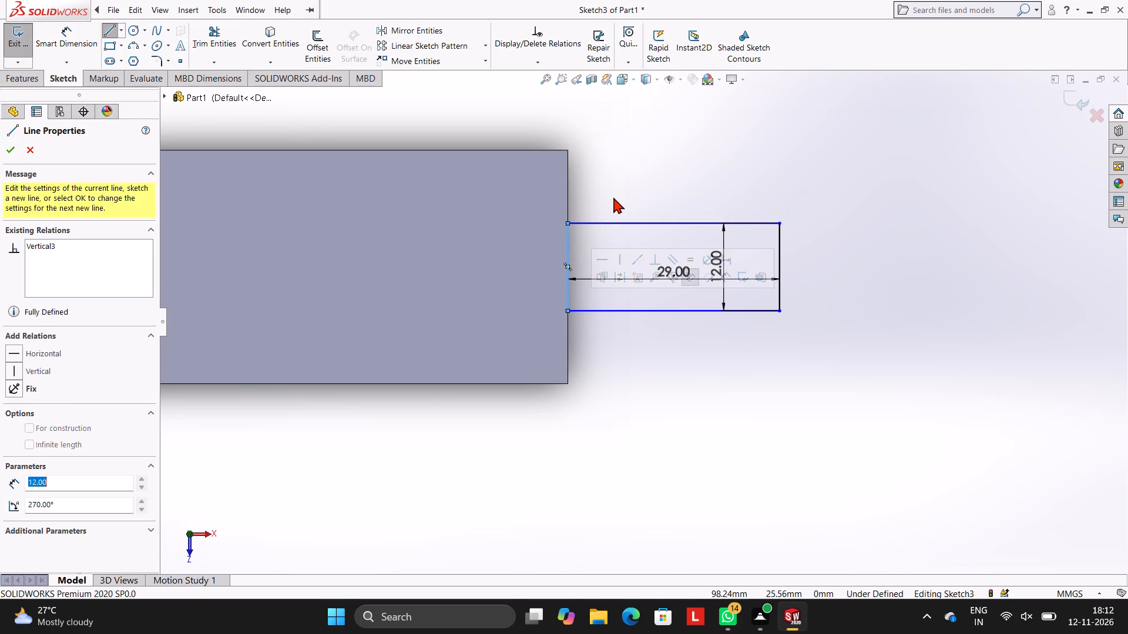
key("Escape")
key("Escape")
key("Escape")
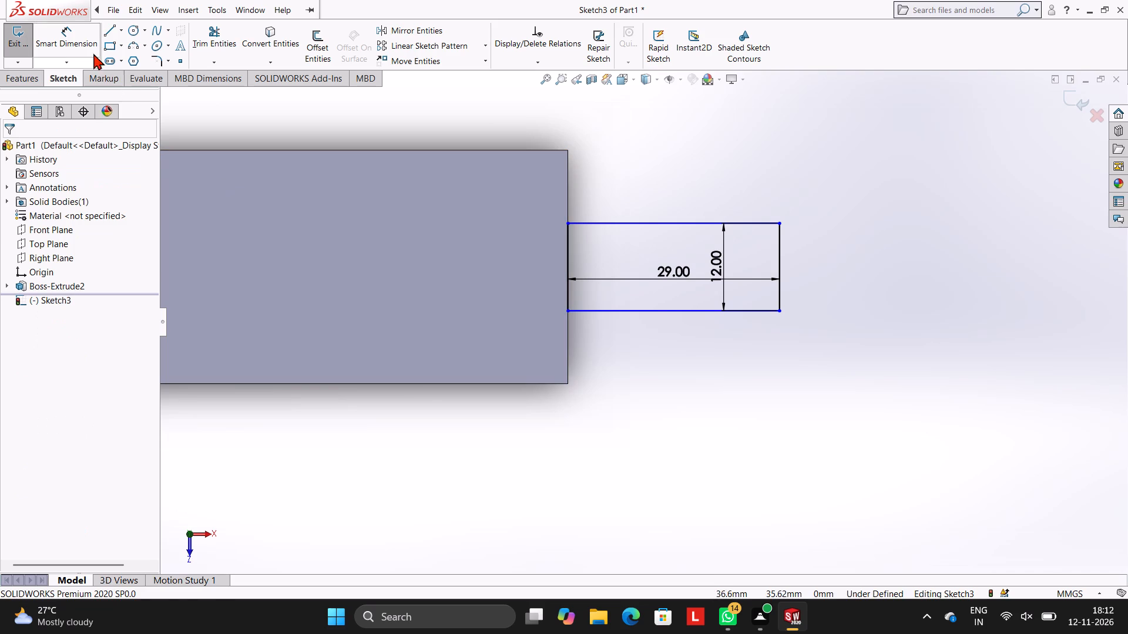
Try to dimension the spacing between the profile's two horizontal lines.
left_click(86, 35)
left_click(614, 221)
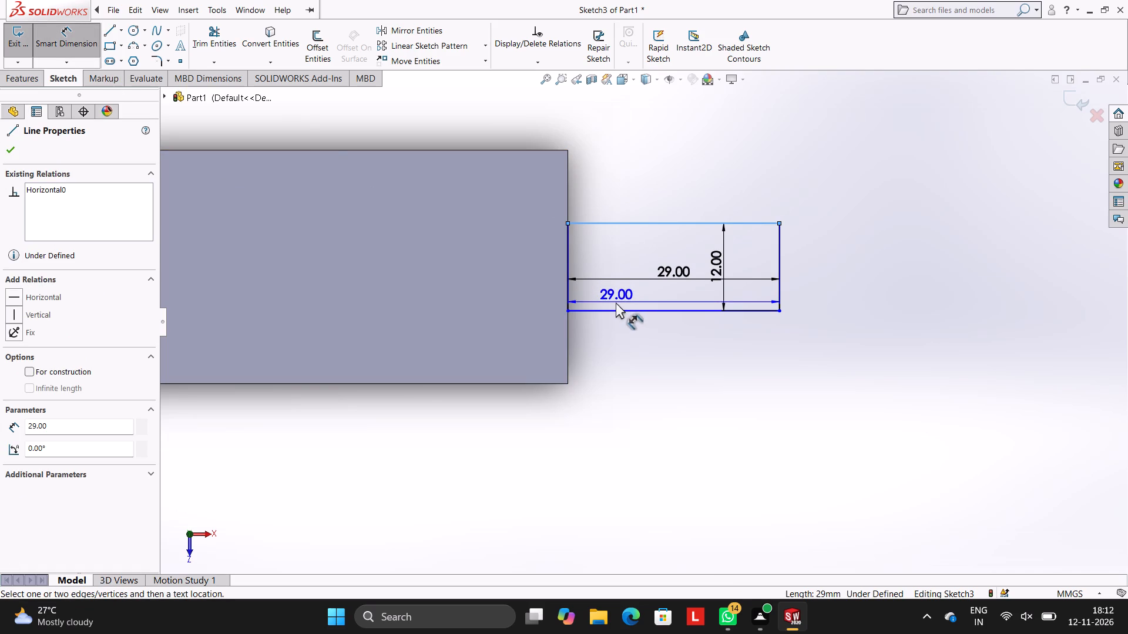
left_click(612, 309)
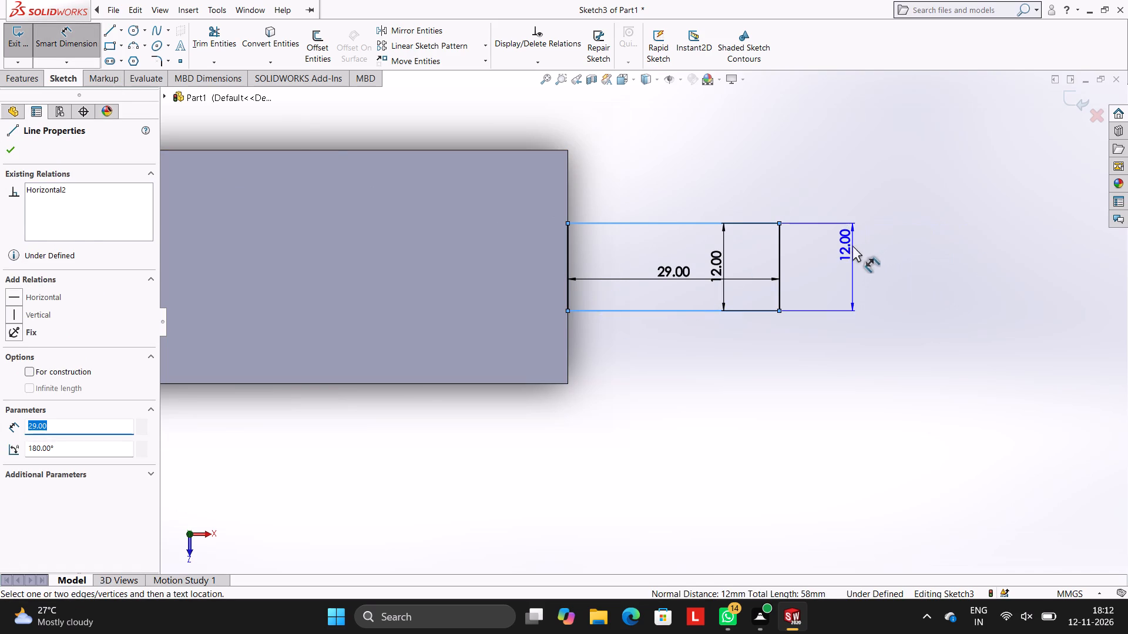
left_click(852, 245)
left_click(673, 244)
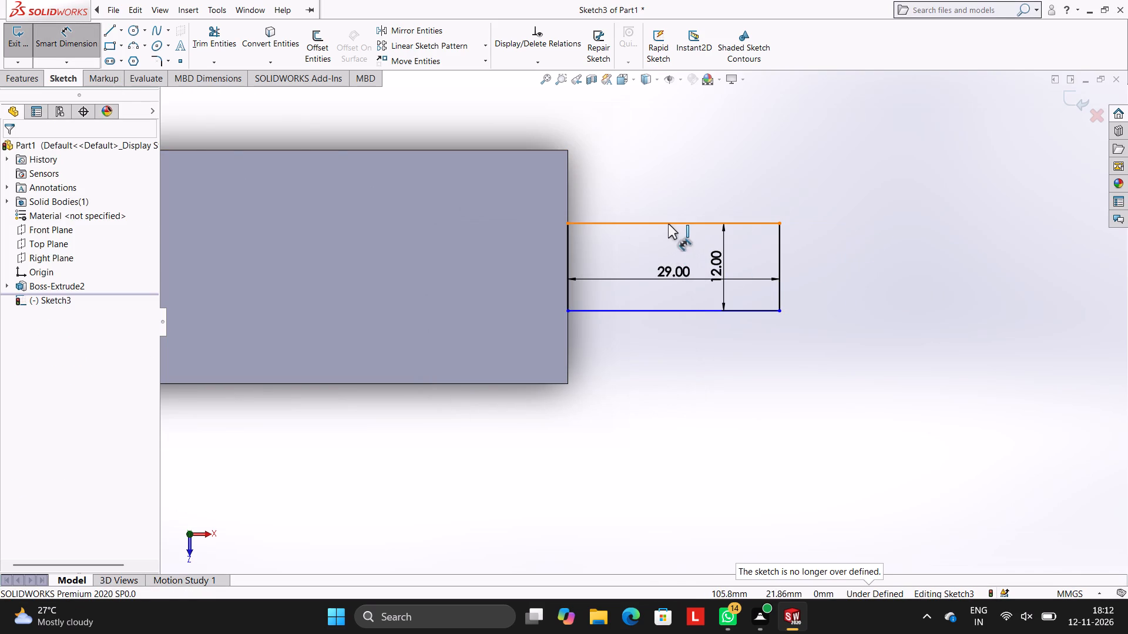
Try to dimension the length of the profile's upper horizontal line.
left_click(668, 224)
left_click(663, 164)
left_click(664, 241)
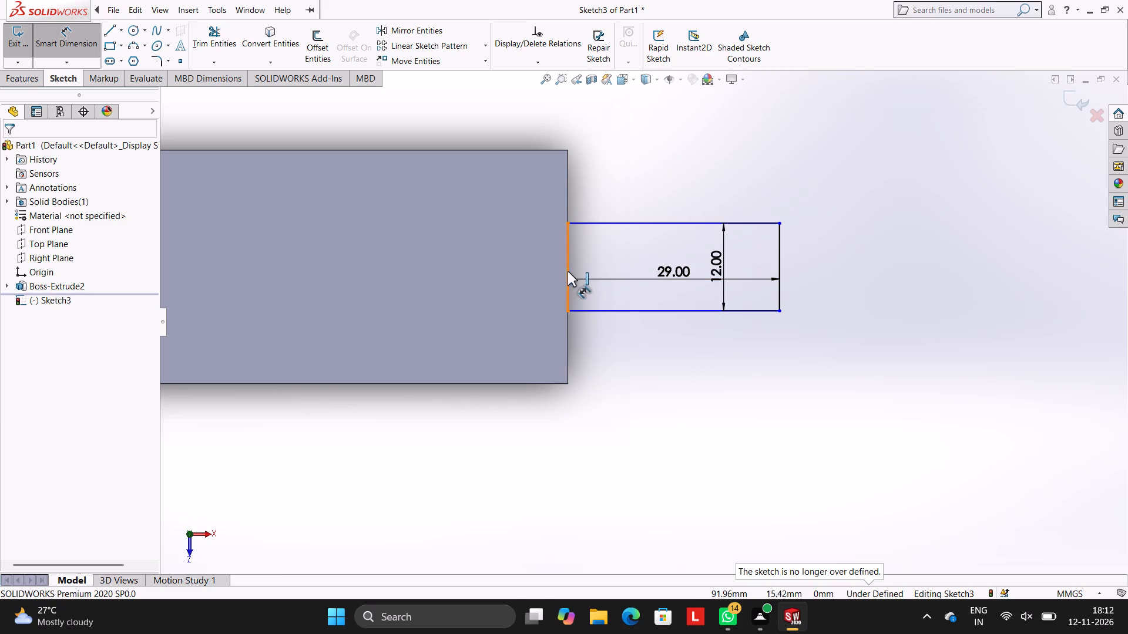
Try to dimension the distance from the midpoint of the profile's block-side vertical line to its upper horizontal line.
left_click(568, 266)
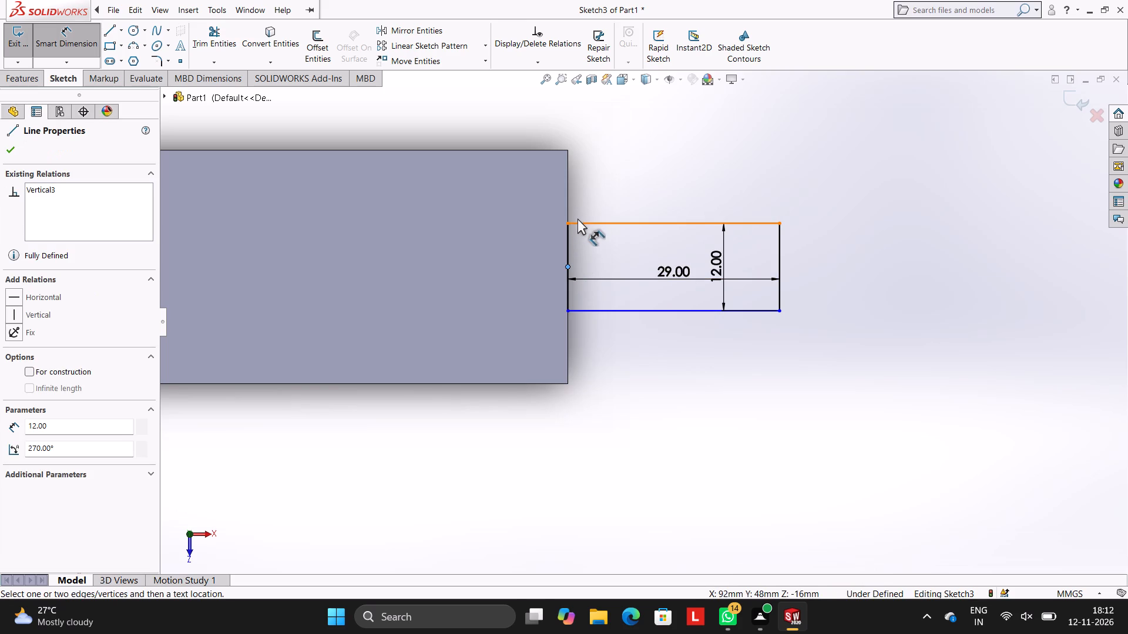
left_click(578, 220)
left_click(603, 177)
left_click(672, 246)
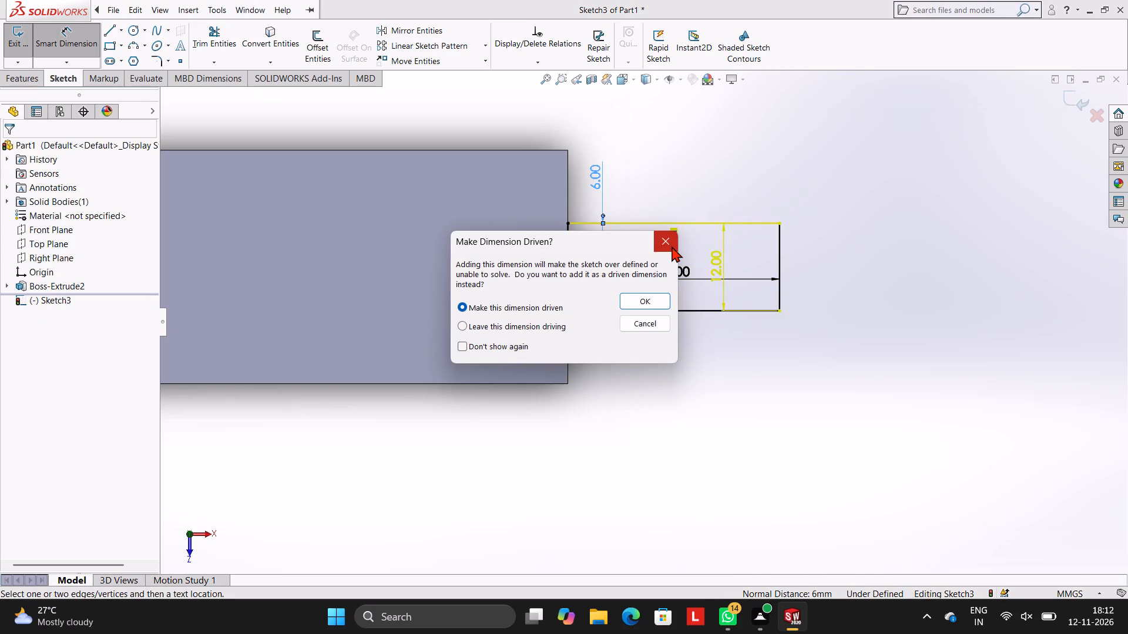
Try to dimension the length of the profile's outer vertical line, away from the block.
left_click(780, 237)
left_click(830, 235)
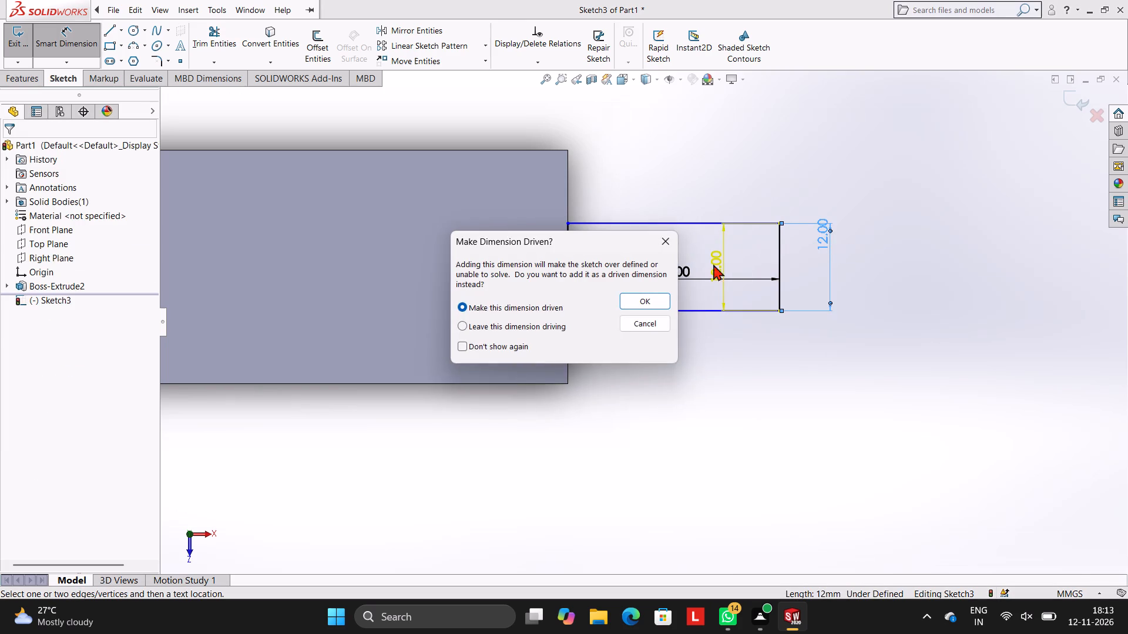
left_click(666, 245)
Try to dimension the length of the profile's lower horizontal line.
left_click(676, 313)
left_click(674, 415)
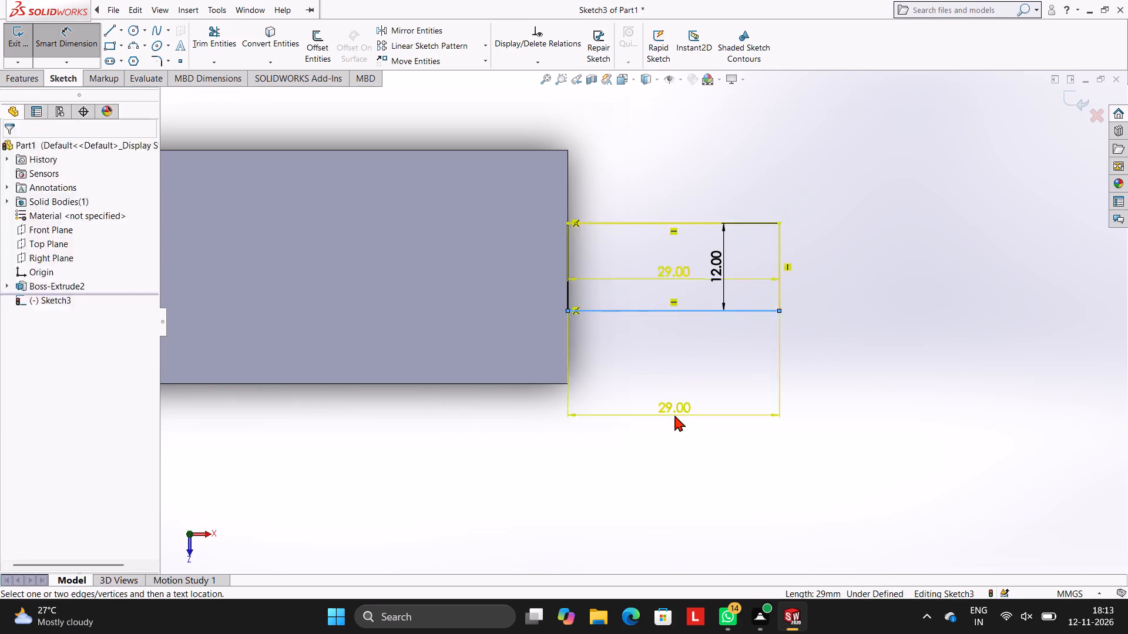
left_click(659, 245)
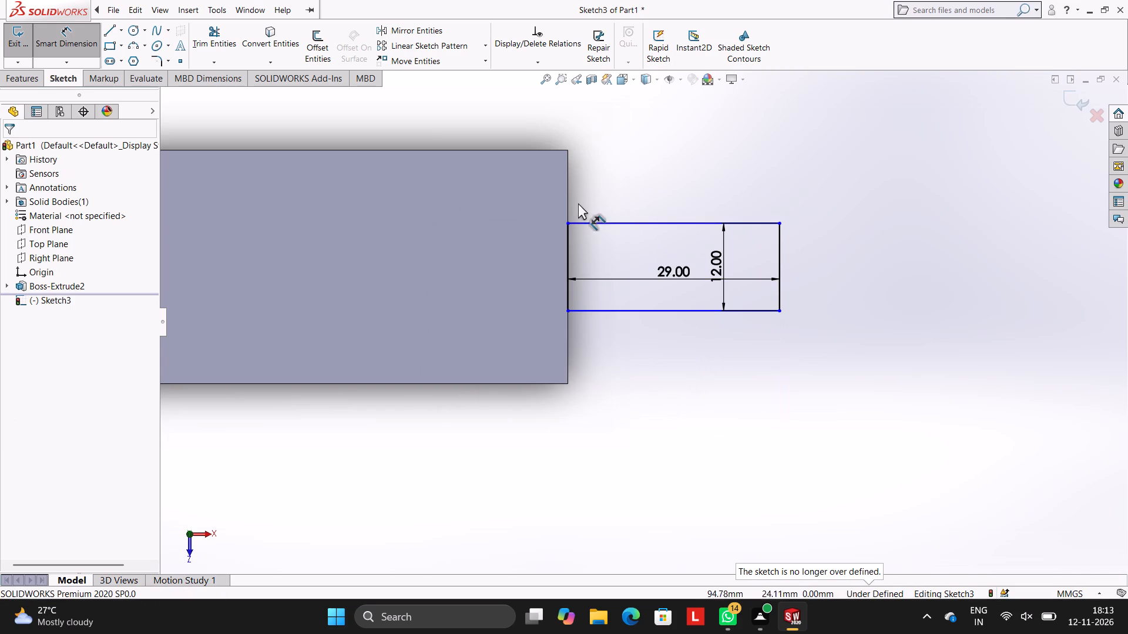
Dimension the distance between the block's long upper edge and the profile's upper horizontal line.
left_click(519, 151)
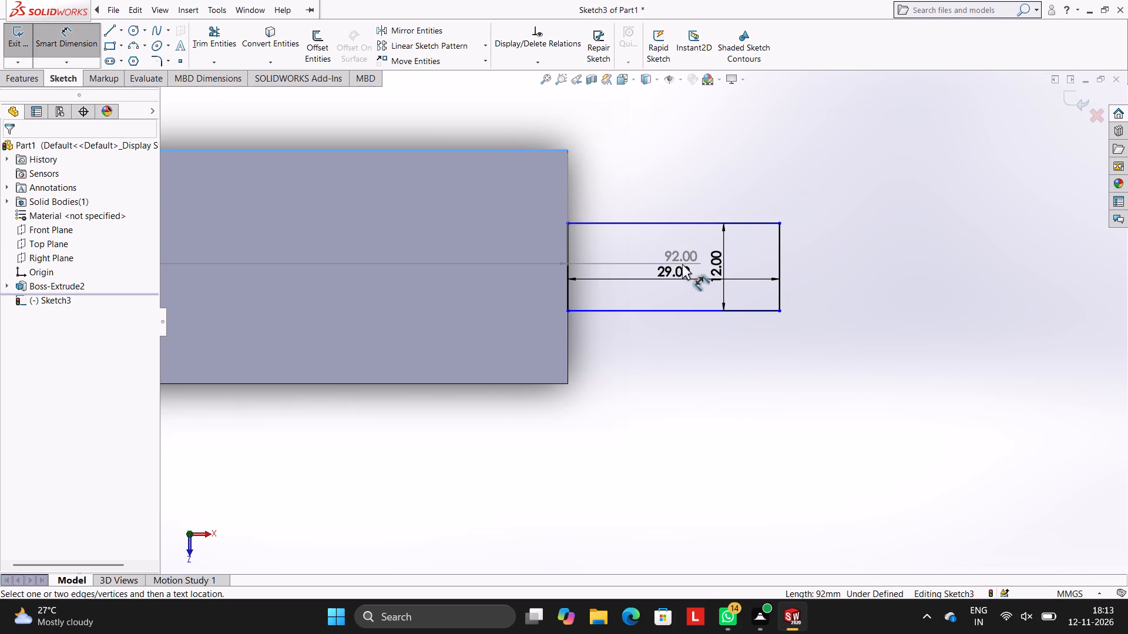
left_click(664, 225)
left_click(675, 191)
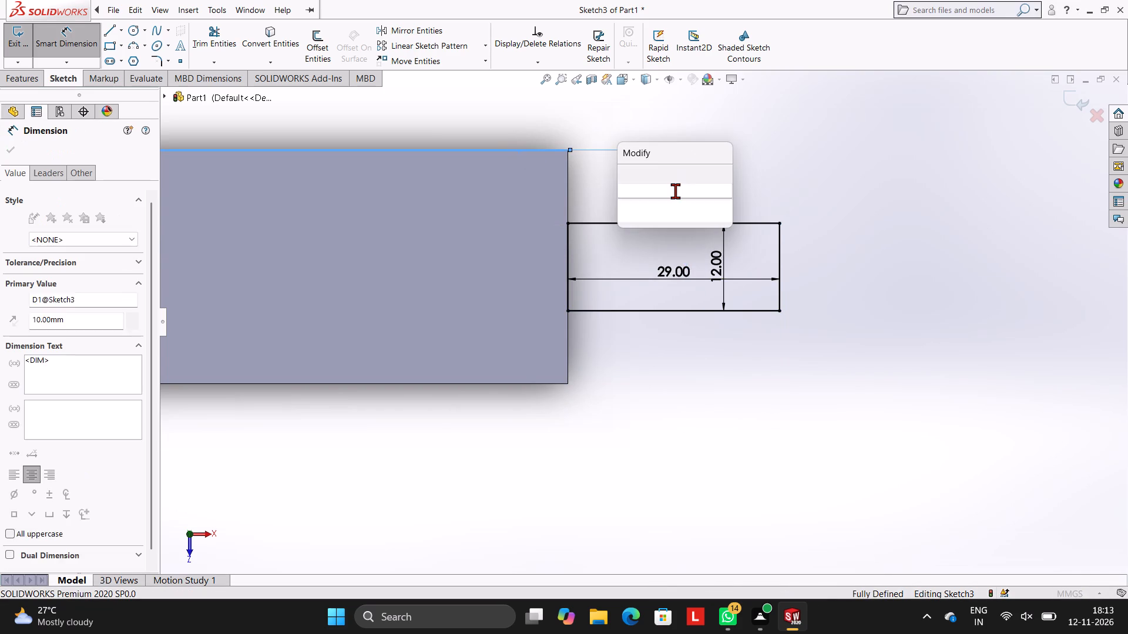
left_click(629, 170)
left_click(811, 167)
Extrude the rectangular profile as a boss to a blind depth of 48 mm in the reversed direction, along the block's side.
scroll(610, 346, "up", 4)
scroll(580, 328, "down", 2)
scroll(567, 356, "up", 3)
middle_click_drag(632, 346, 569, 234)
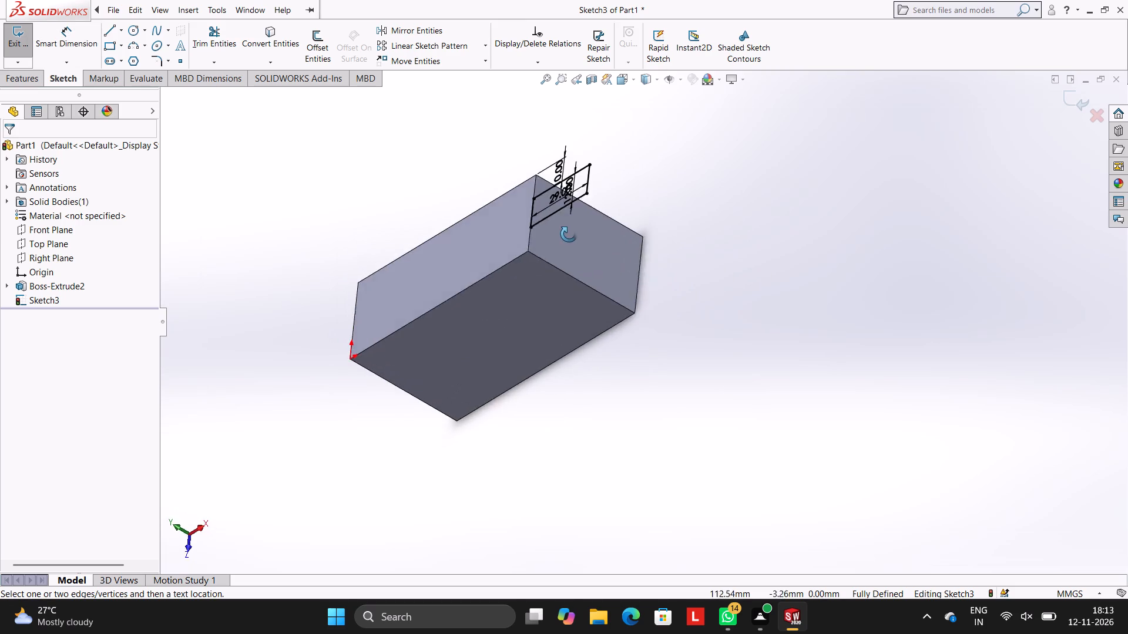
middle_click_drag(569, 234, 590, 240)
left_click(19, 75)
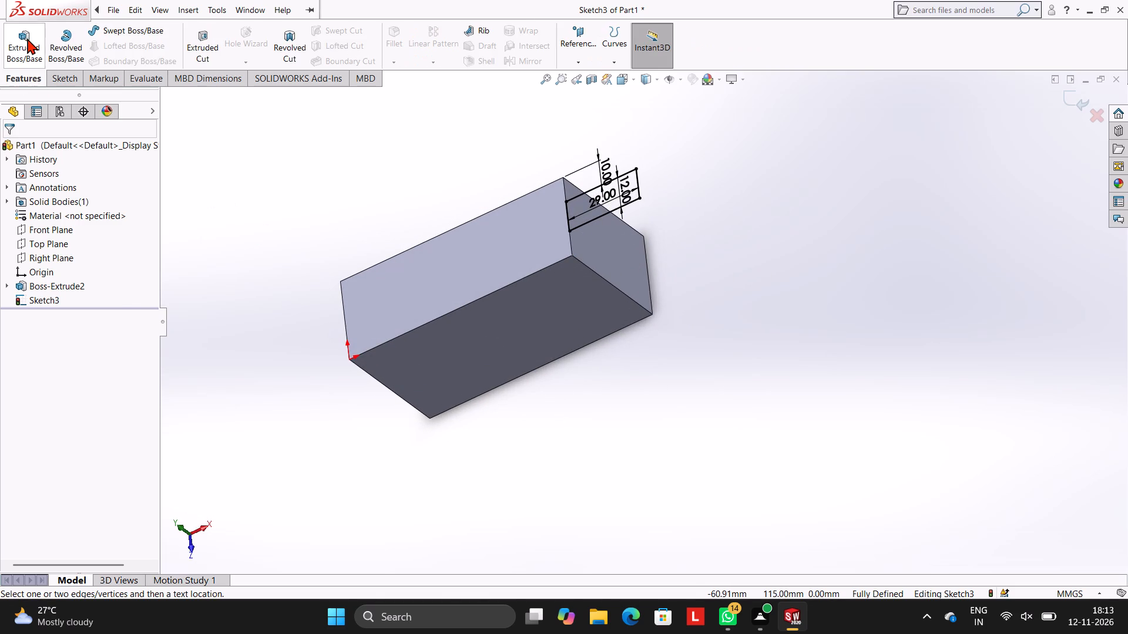
left_click(27, 38)
left_click(11, 230)
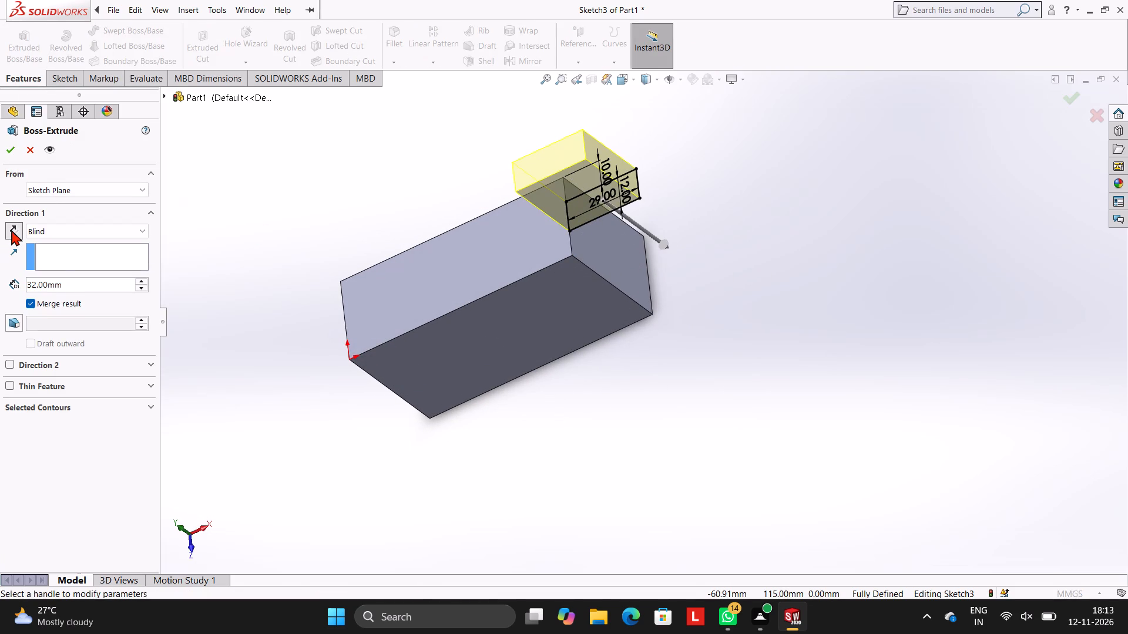
left_click(83, 271)
left_click(69, 284)
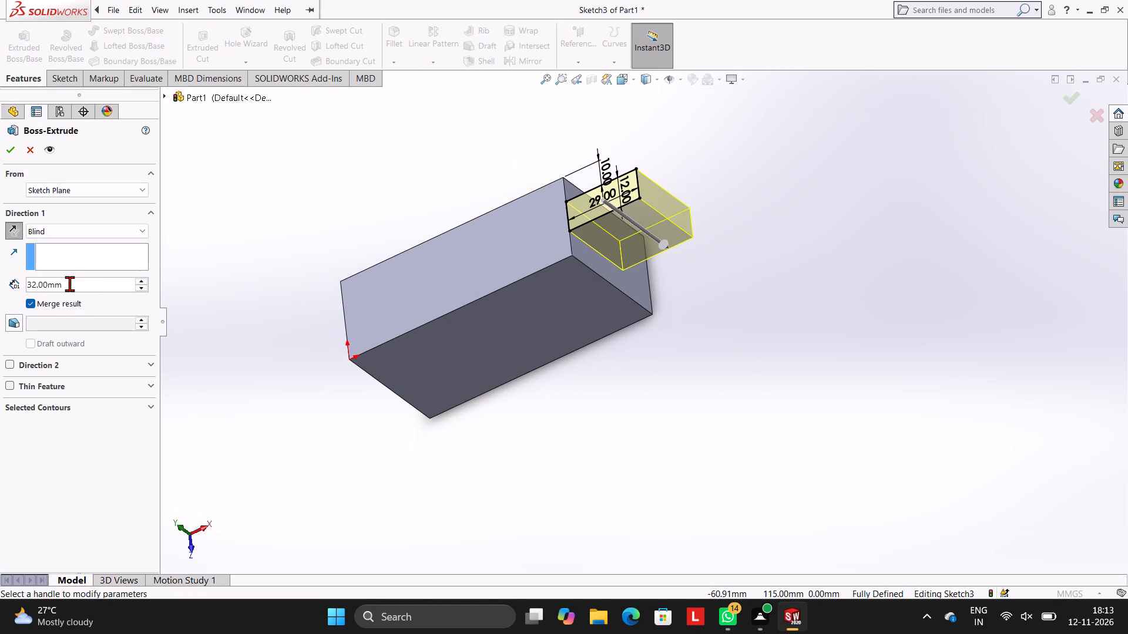
key("BackSpace")
key("BackSpace")
key("BackSpace")
key("BackSpace")
key("BackSpace")
key("BackSpace")
key("BackSpace")
key("BackSpace")
key("BackSpace")
key("BackSpace")
key("BackSpace")
key("BackSpace")
key("BackSpace")
key("BackSpace")
key("BackSpace")
key("BackSpace")
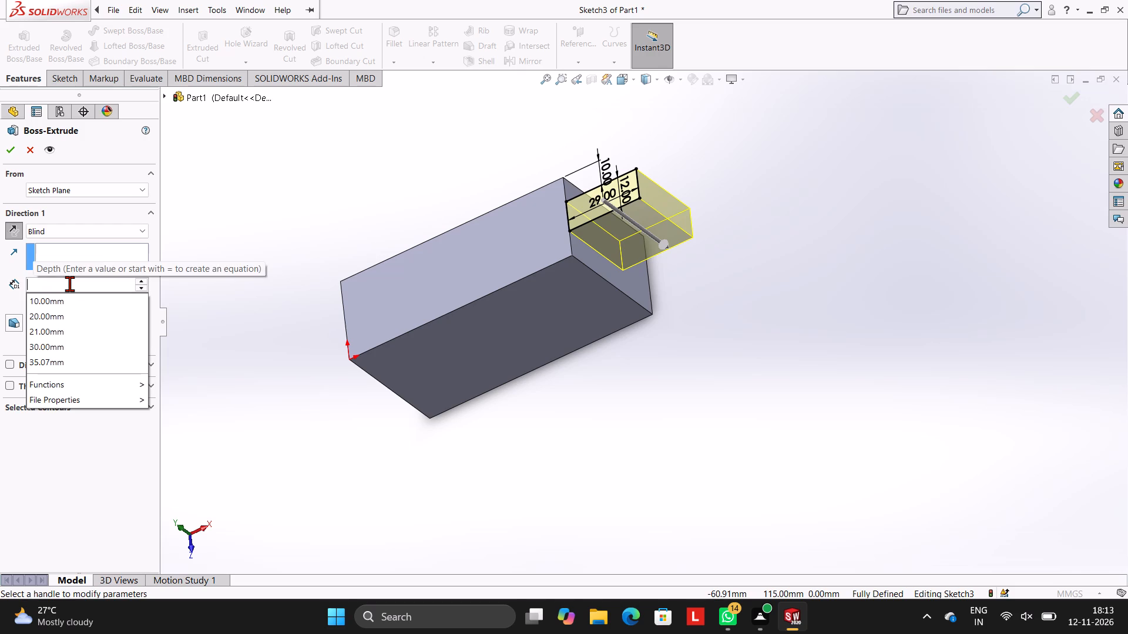
type("48")
key("Return")
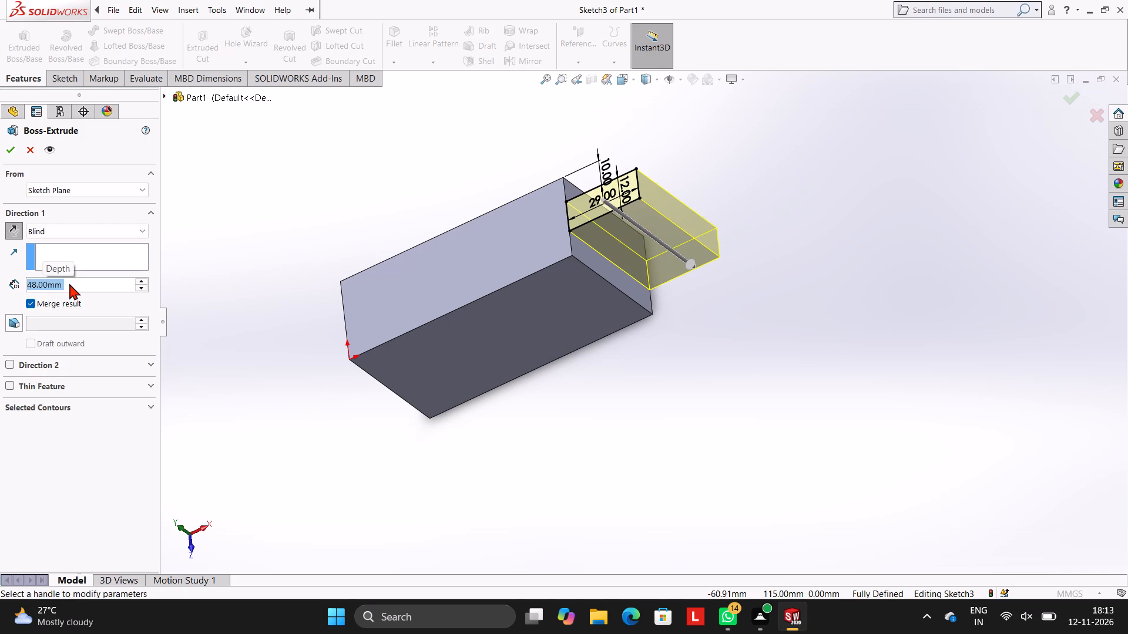
left_click(17, 144)
left_click(328, 203)
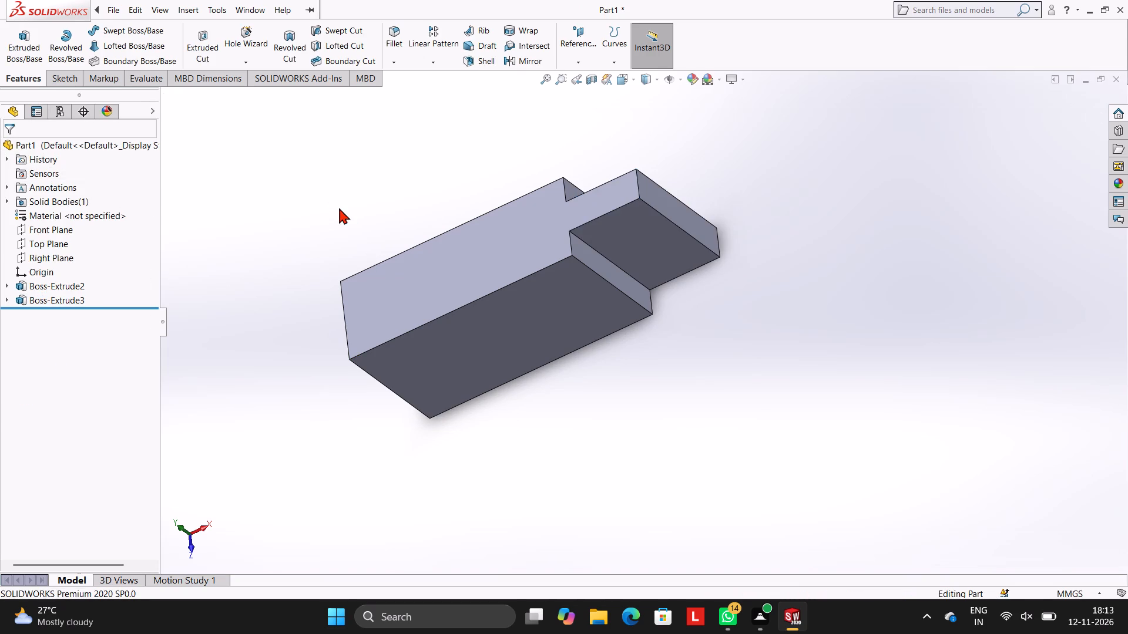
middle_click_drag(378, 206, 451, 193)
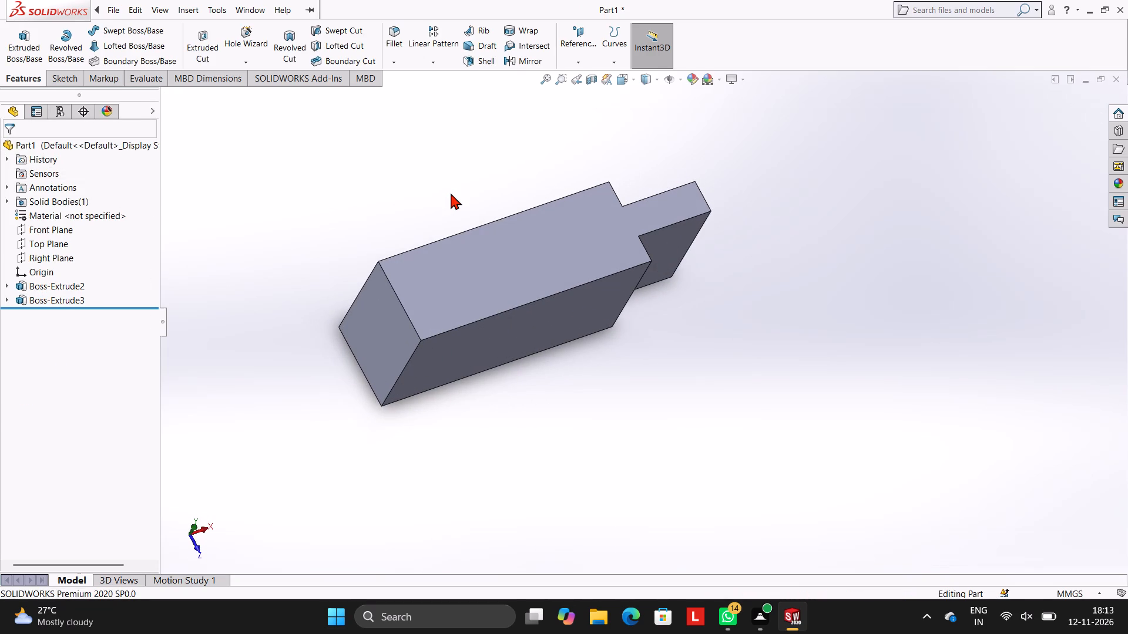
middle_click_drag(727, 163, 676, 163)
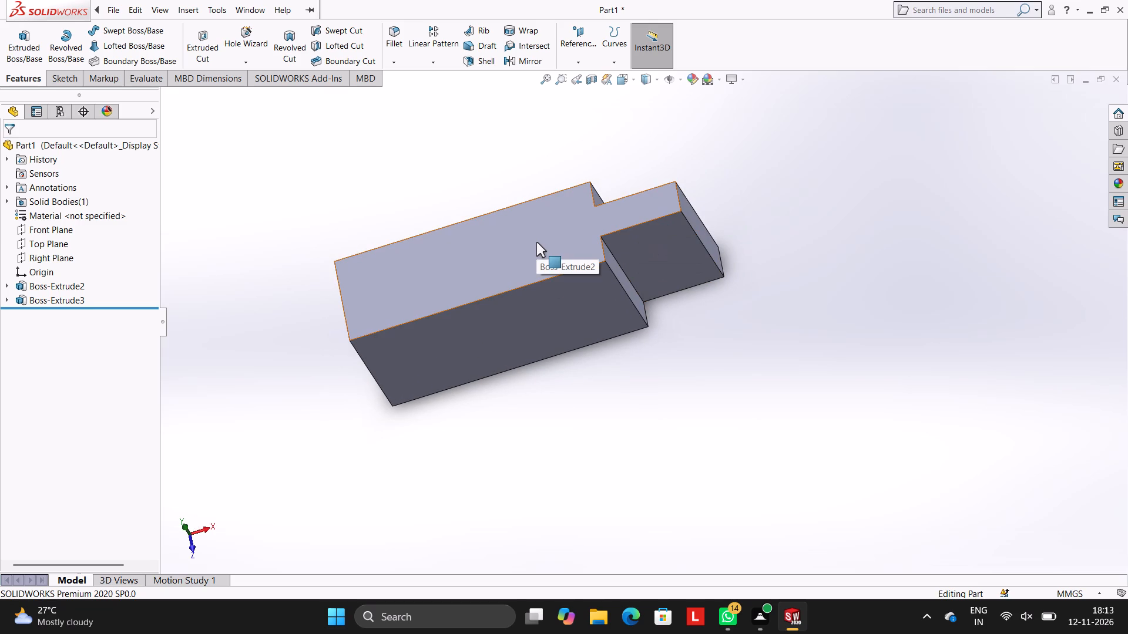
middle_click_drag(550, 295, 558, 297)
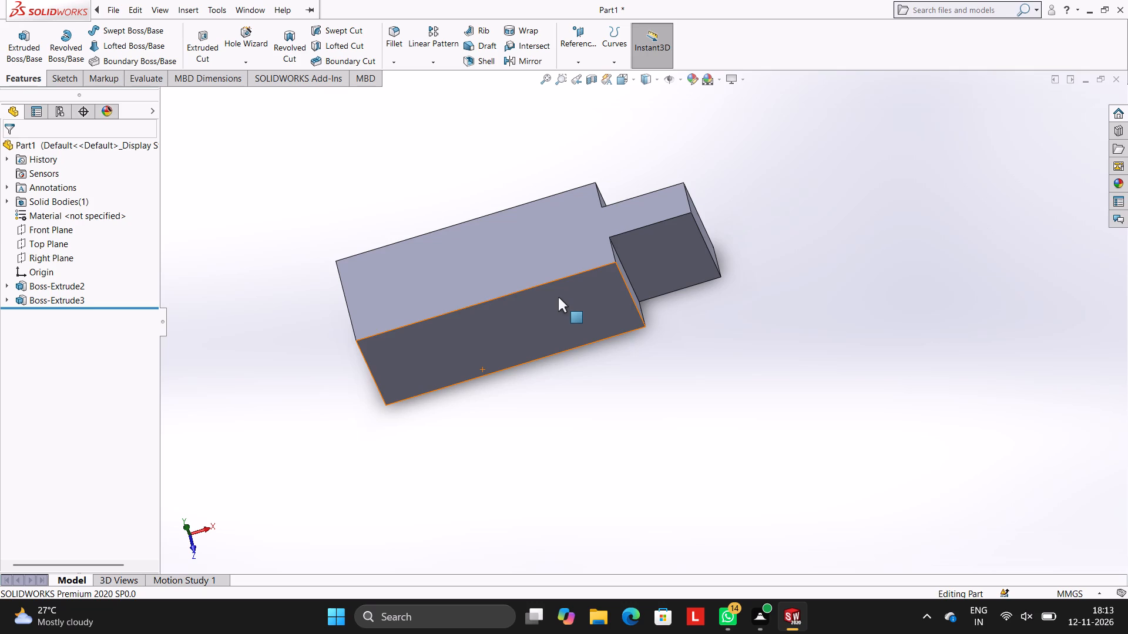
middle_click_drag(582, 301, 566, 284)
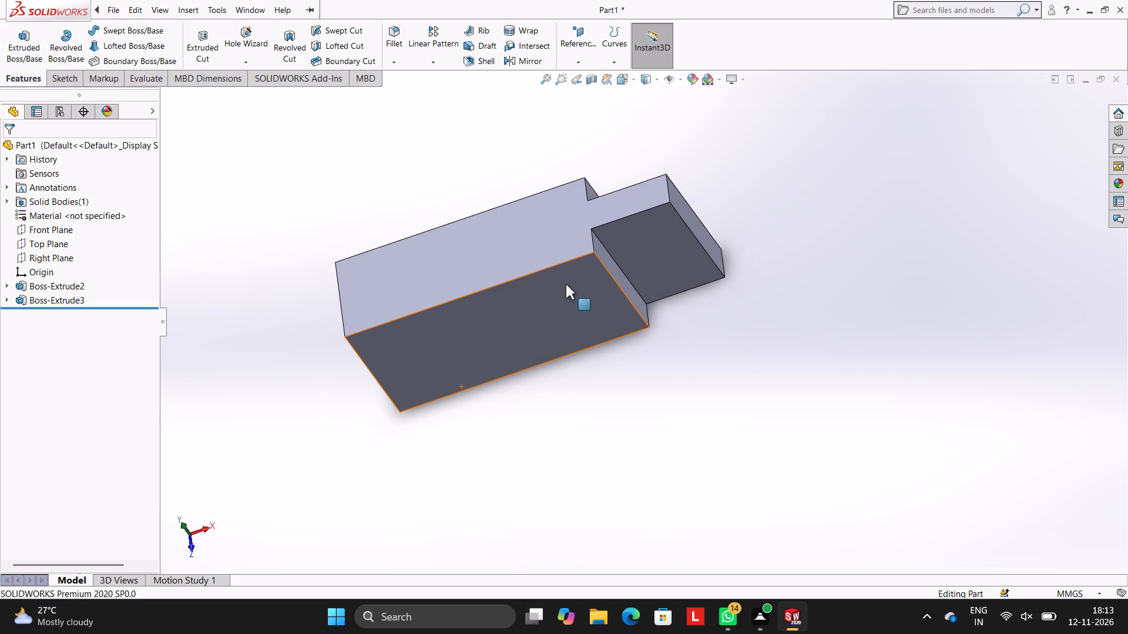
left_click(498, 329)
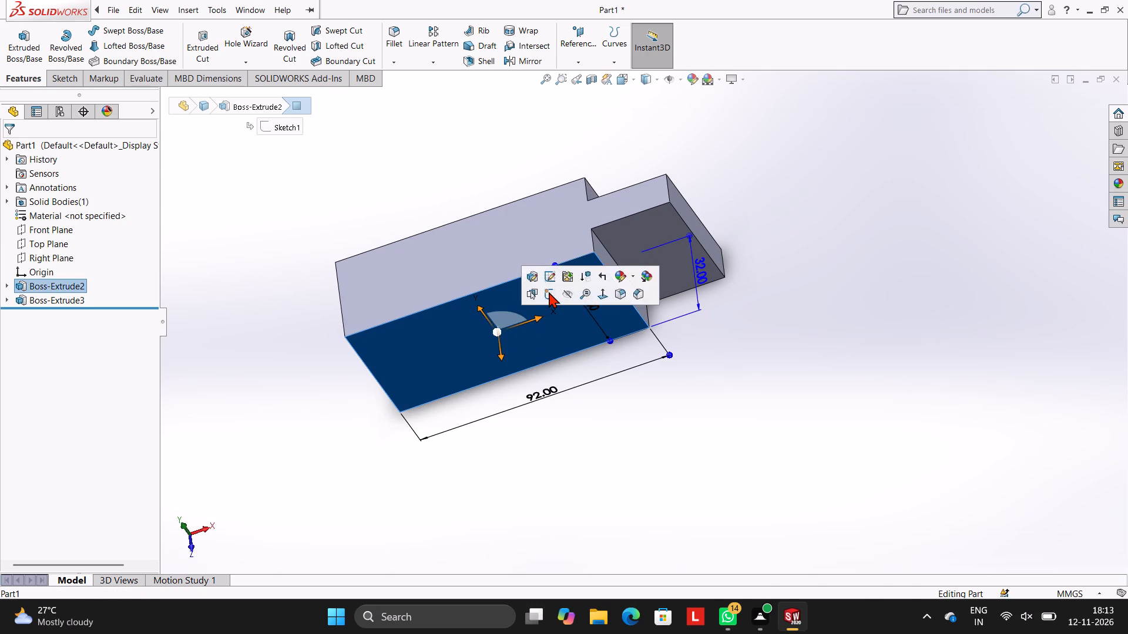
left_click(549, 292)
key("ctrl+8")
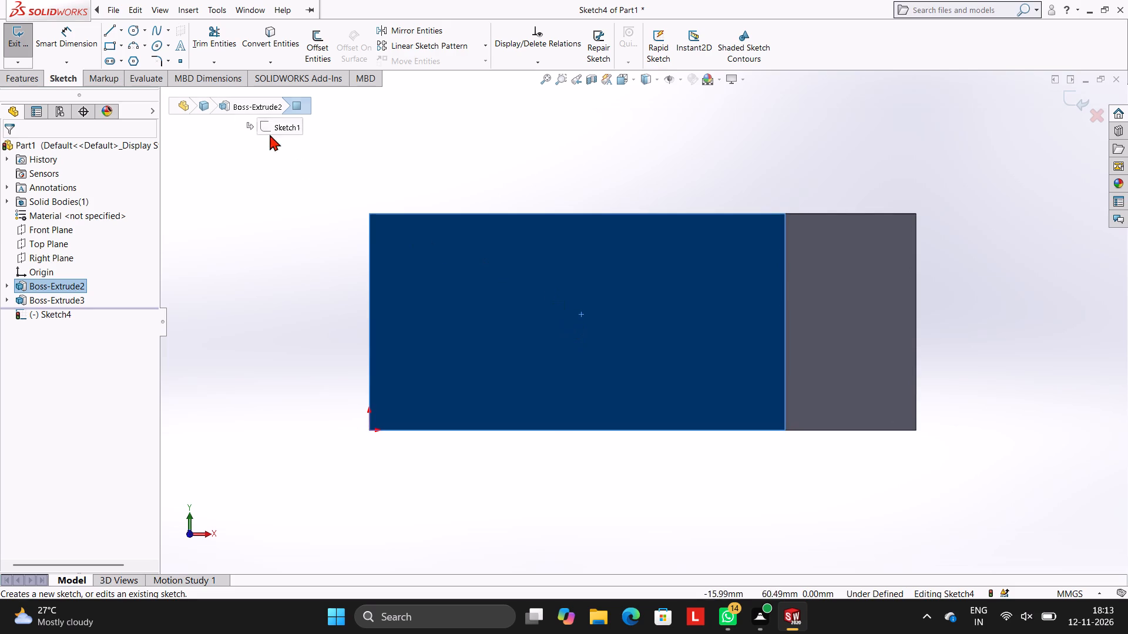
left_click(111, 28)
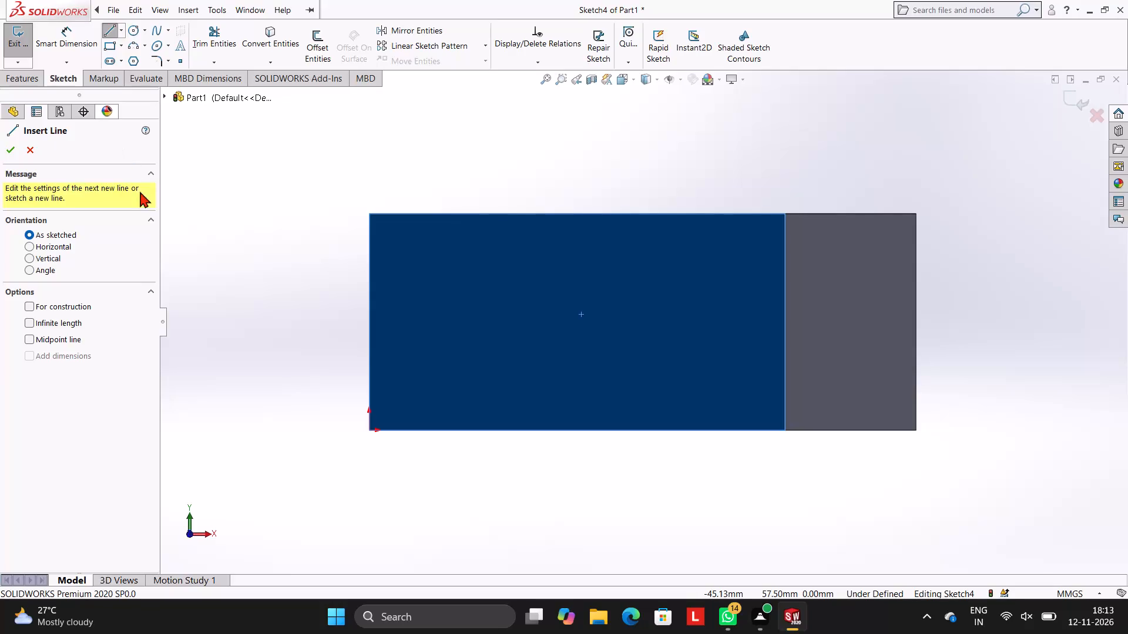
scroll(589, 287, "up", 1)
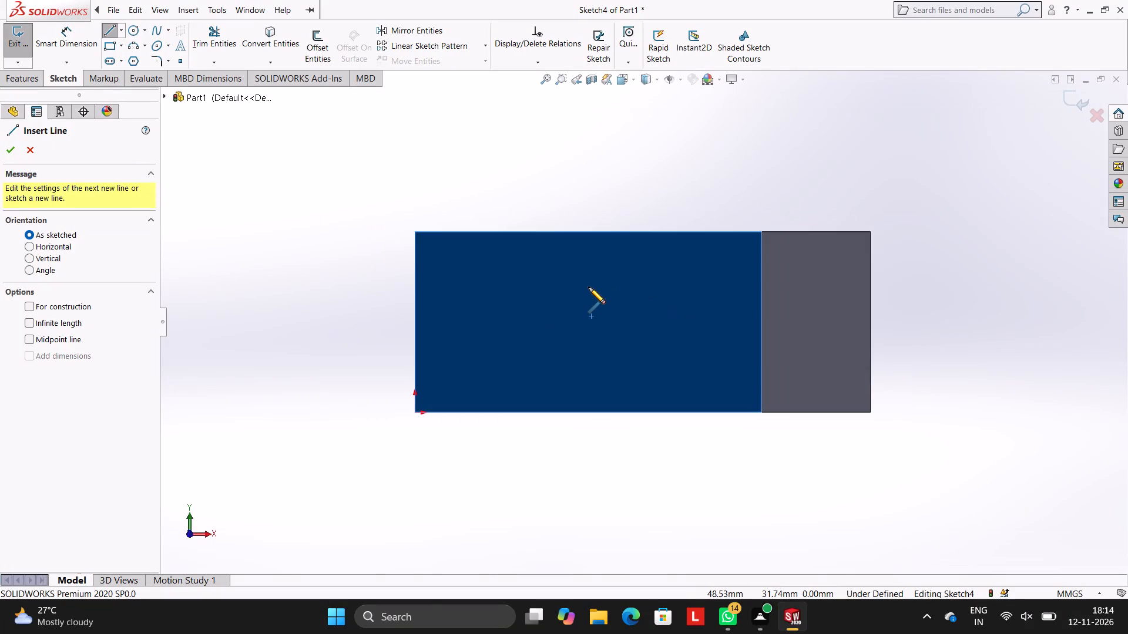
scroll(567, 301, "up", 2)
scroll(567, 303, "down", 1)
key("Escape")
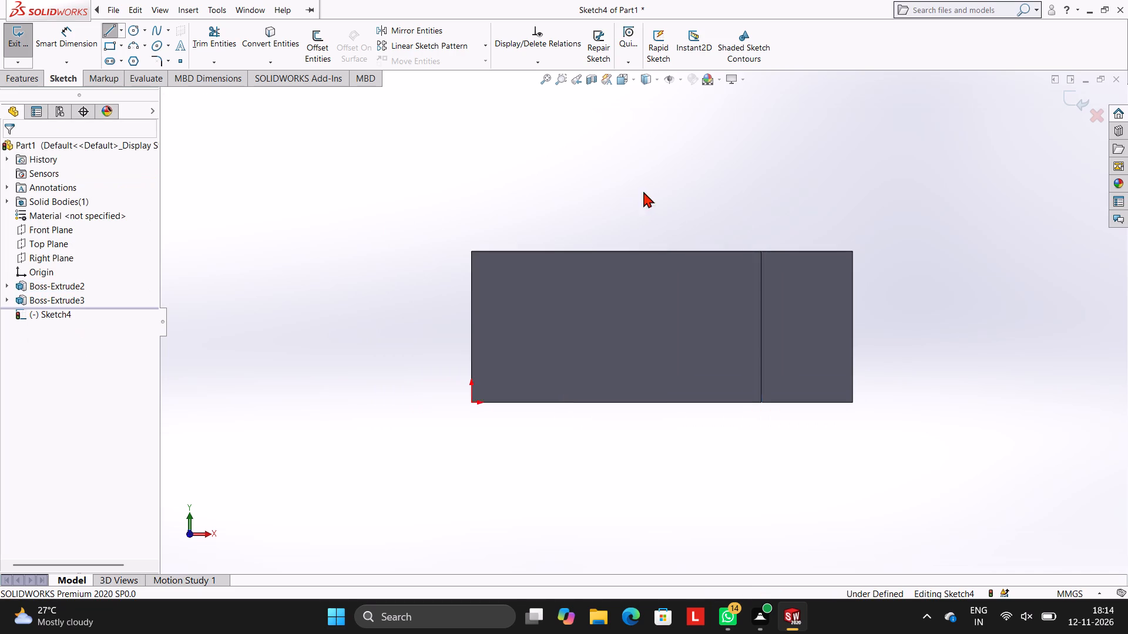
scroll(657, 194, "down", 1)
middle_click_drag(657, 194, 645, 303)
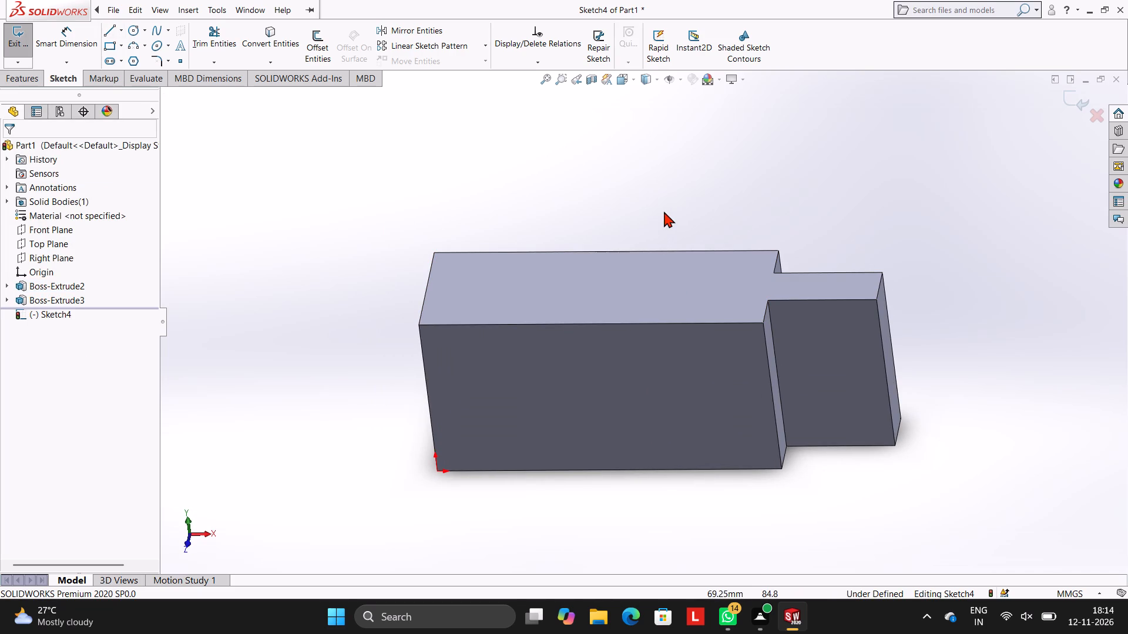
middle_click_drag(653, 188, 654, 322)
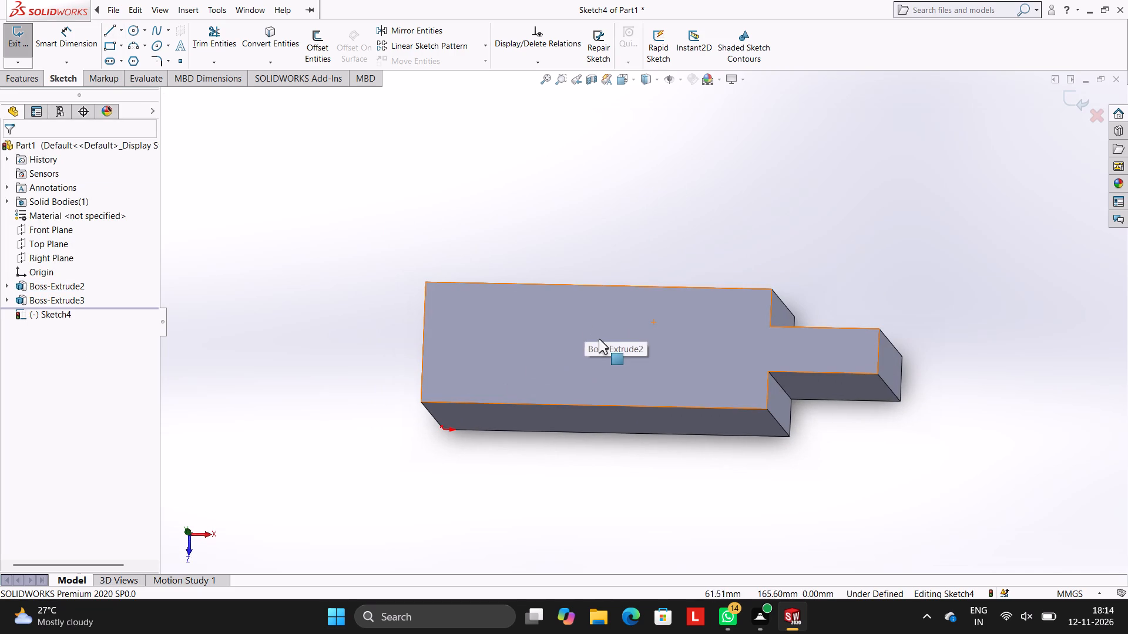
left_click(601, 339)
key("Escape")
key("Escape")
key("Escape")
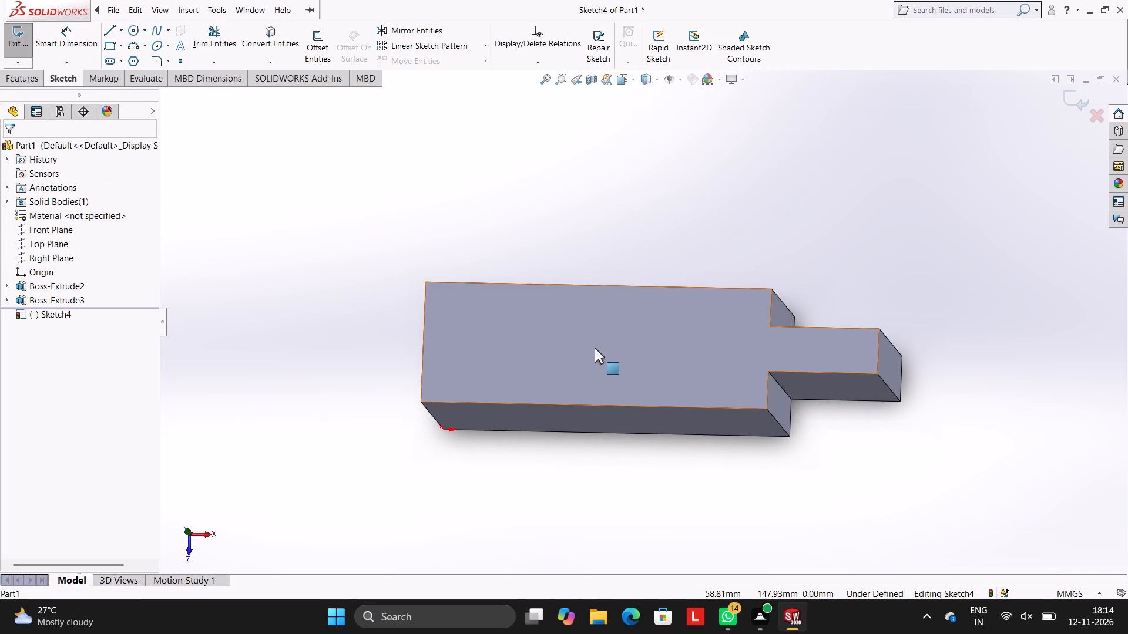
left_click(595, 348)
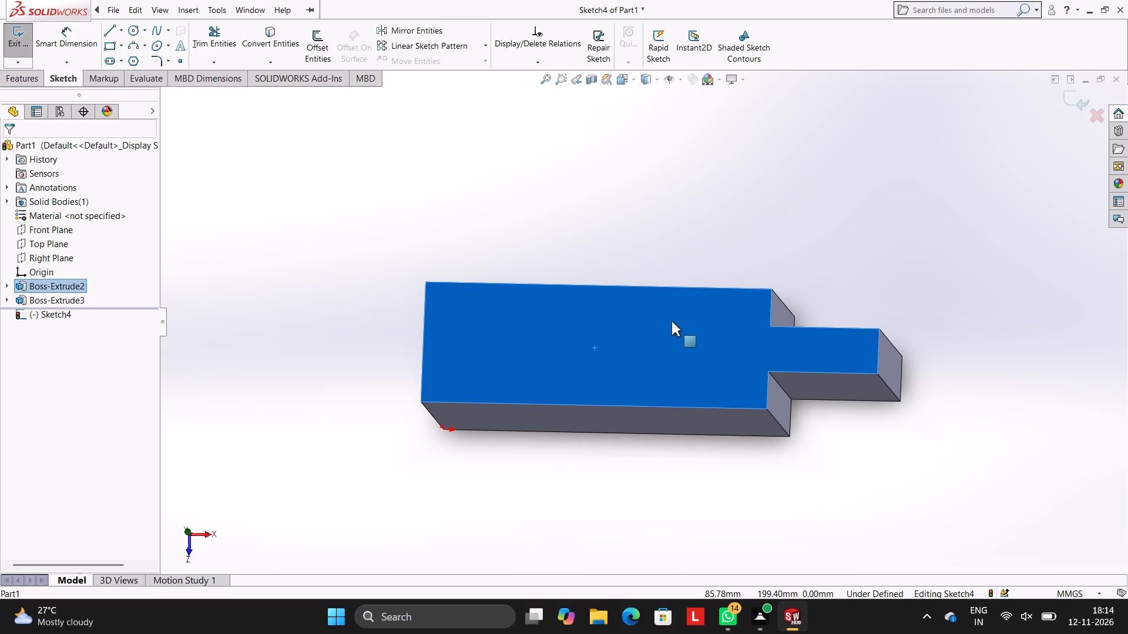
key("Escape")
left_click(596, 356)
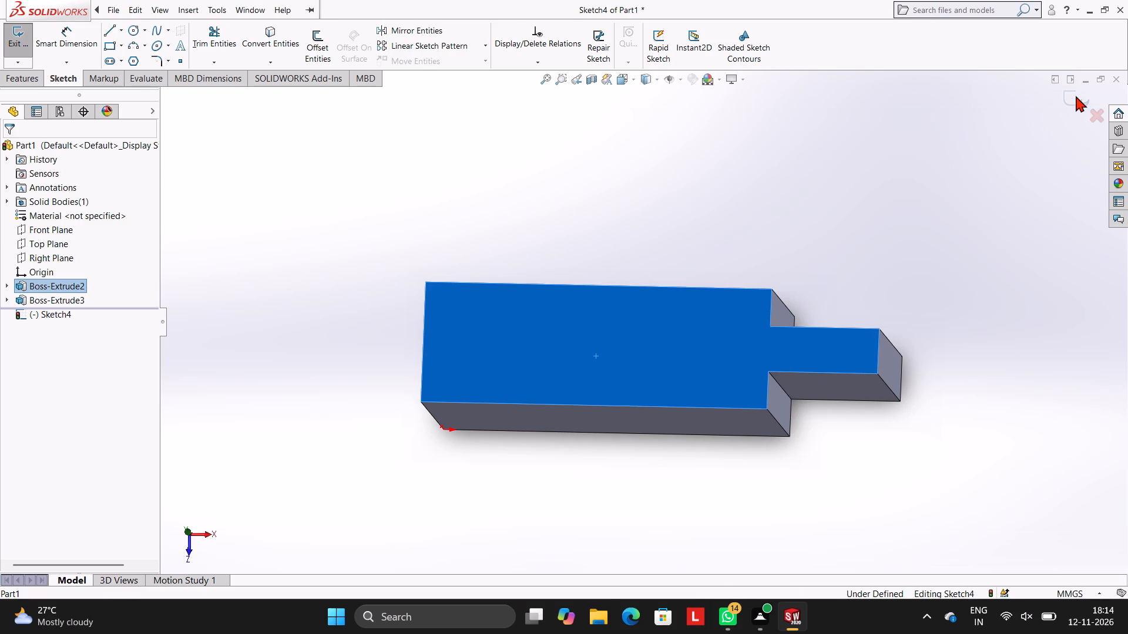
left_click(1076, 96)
Start a sketch on the block's top face and draw a 24 mm vertical line upward from the centre of its 92 mm long portion.
left_click(573, 313)
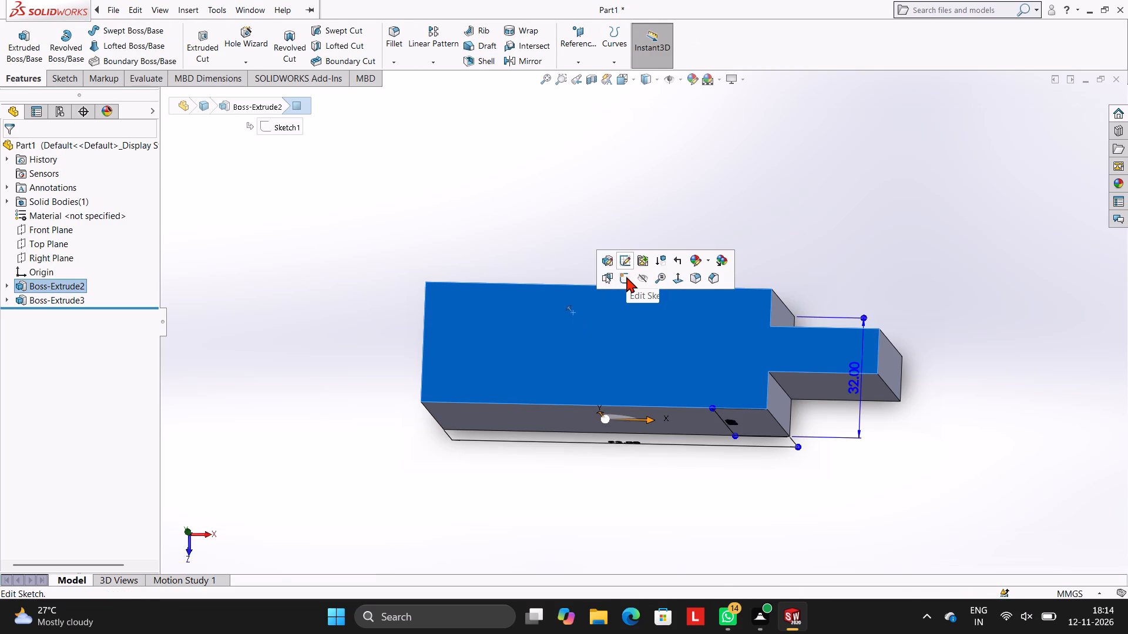
left_click(626, 276)
key("ctrl+8")
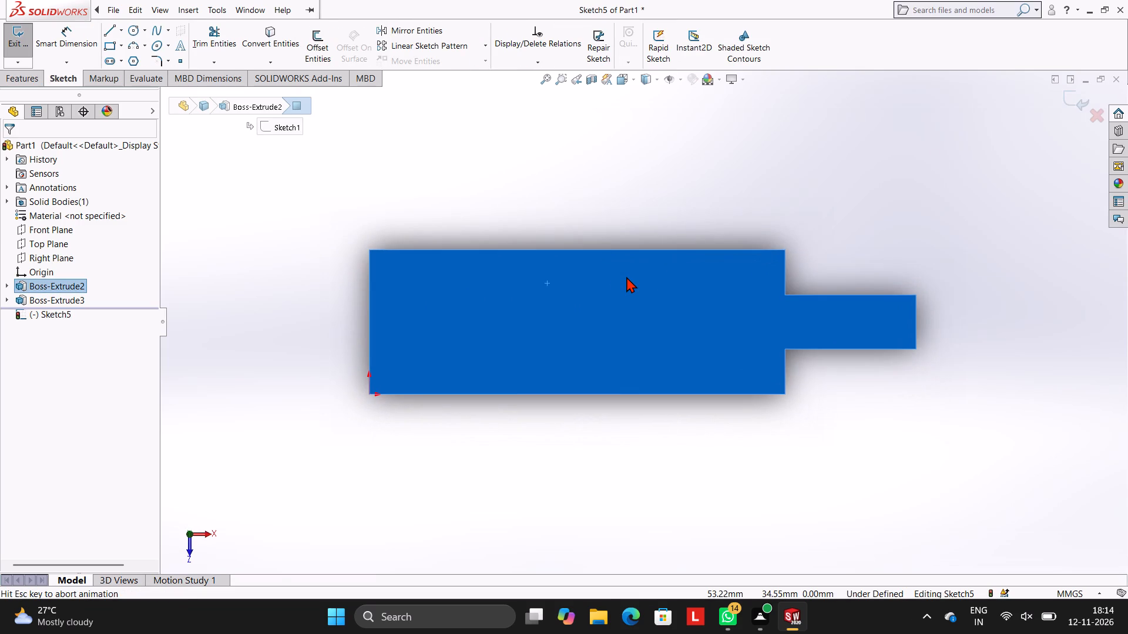
scroll(622, 319, "up", 2)
scroll(622, 319, "down", 1)
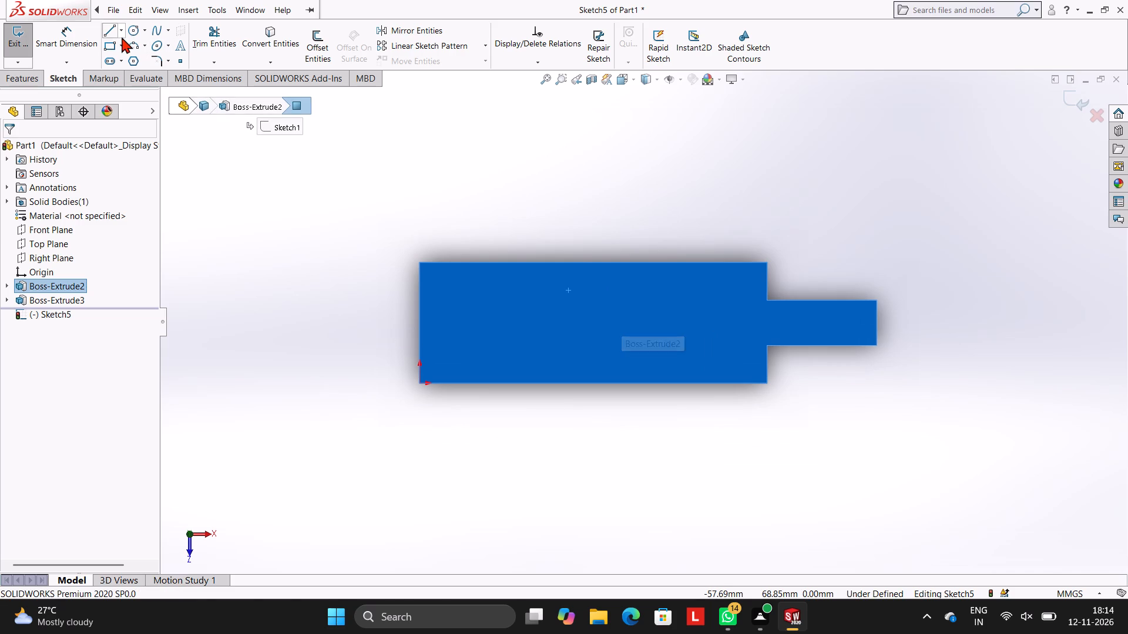
left_click(109, 35)
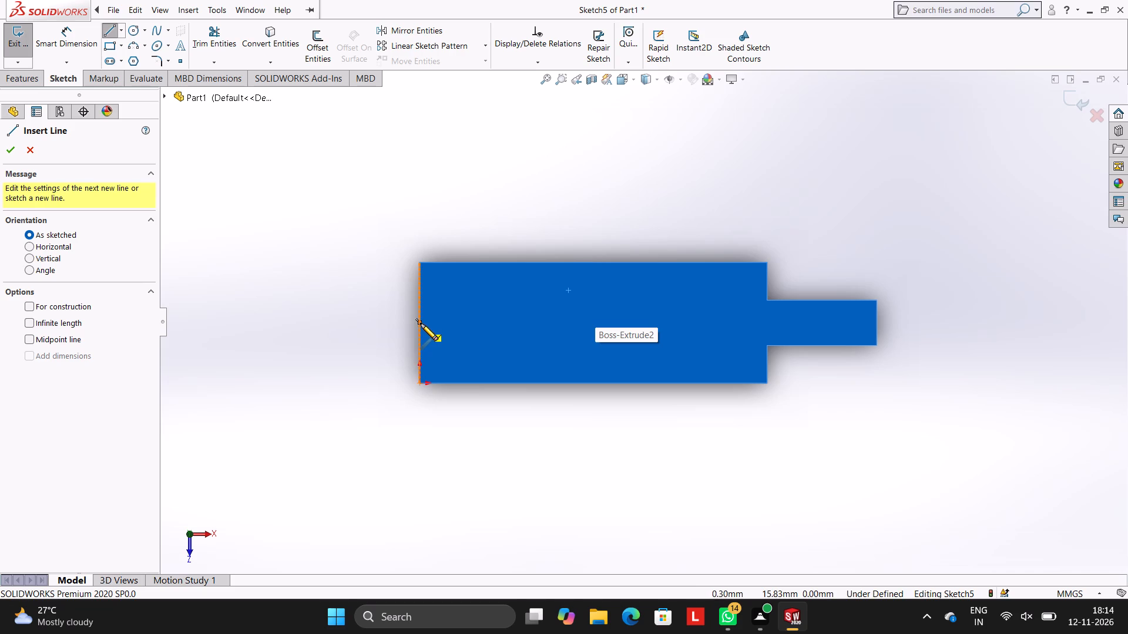
left_click(593, 325)
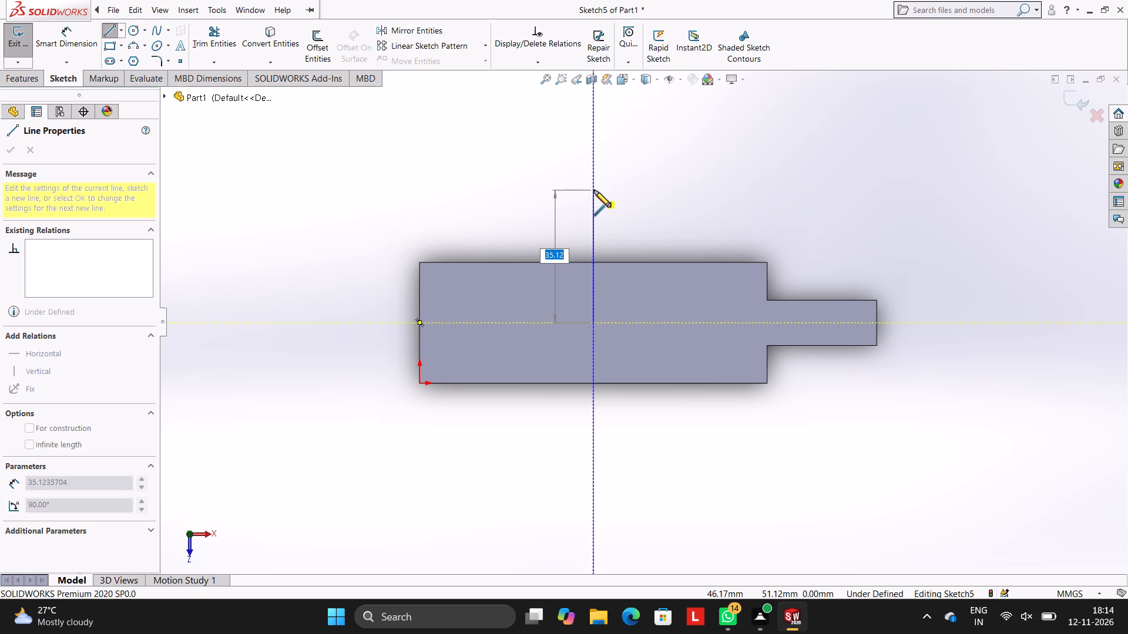
type("24")
key("Return")
key("Escape")
key("Escape")
key("Escape")
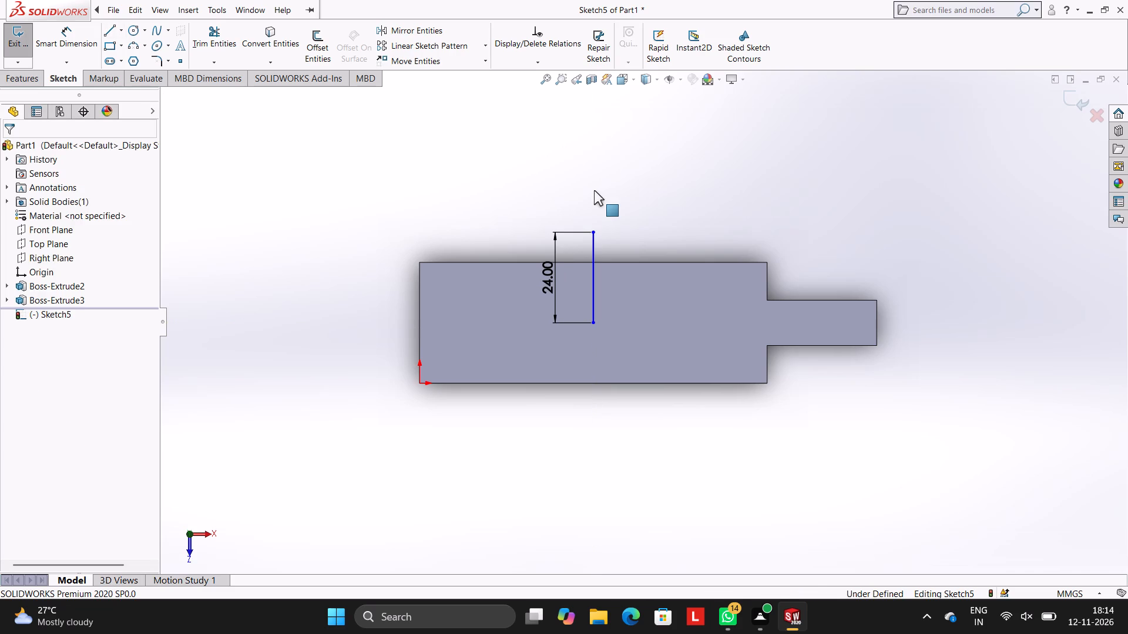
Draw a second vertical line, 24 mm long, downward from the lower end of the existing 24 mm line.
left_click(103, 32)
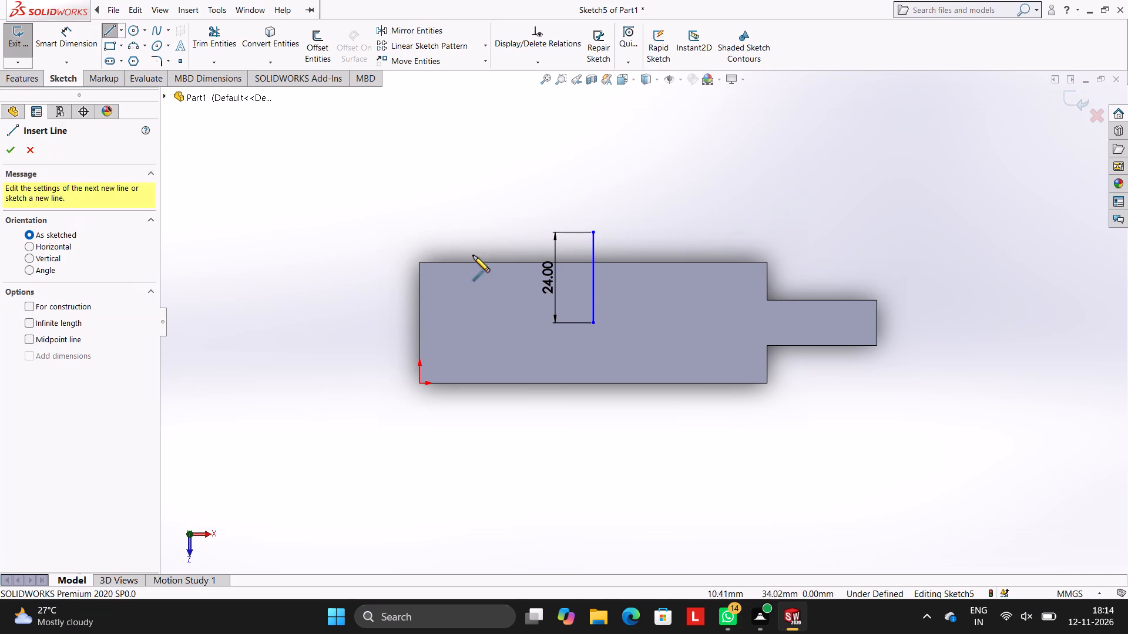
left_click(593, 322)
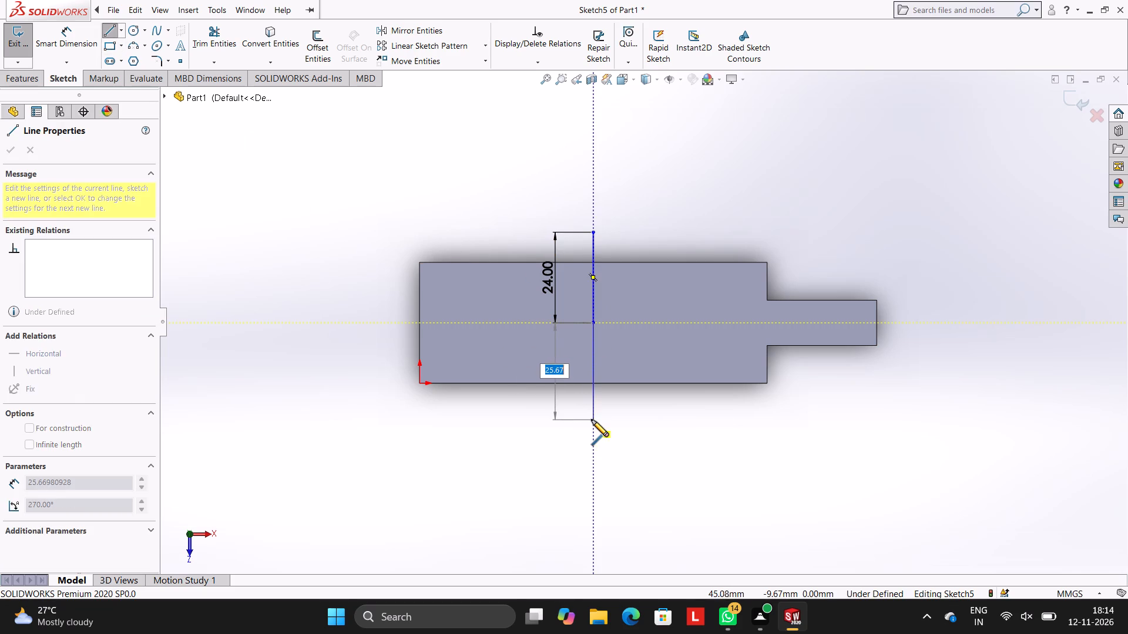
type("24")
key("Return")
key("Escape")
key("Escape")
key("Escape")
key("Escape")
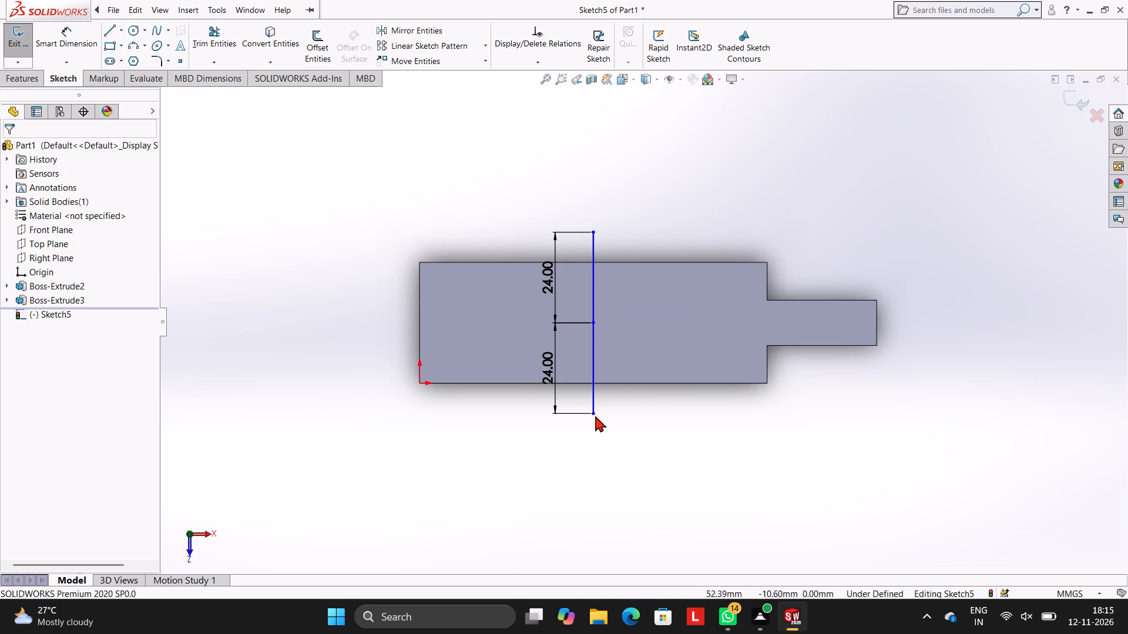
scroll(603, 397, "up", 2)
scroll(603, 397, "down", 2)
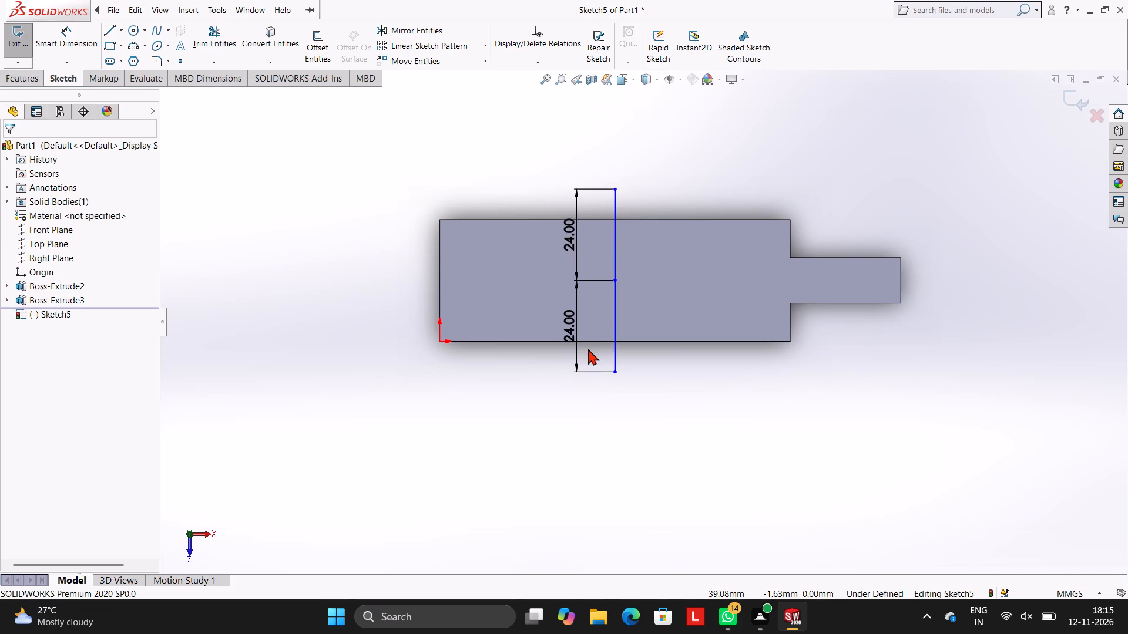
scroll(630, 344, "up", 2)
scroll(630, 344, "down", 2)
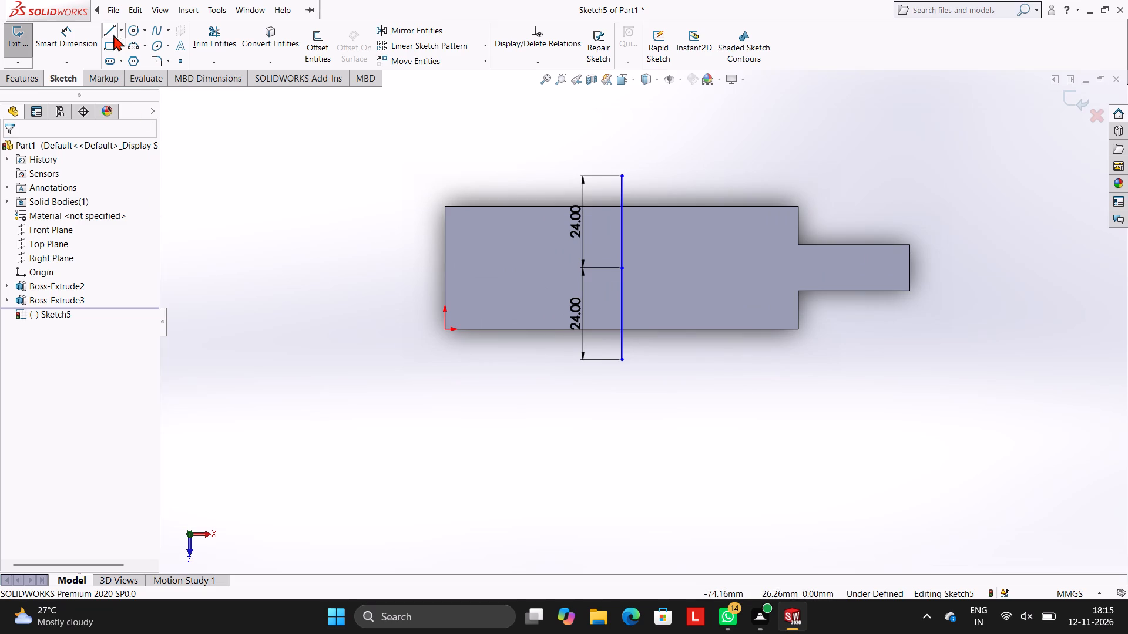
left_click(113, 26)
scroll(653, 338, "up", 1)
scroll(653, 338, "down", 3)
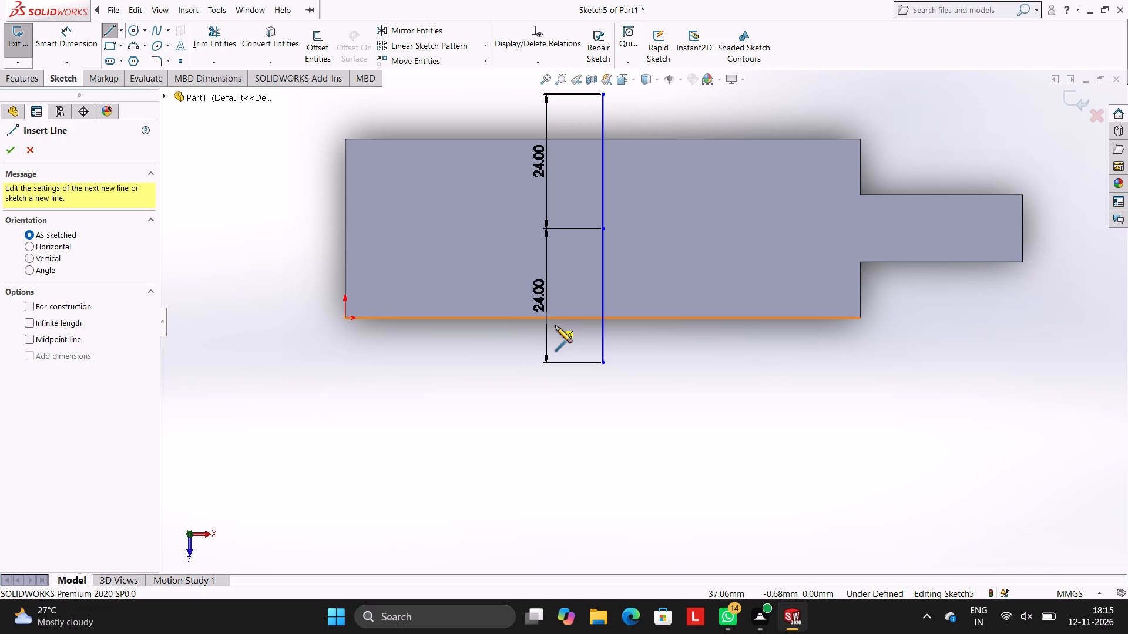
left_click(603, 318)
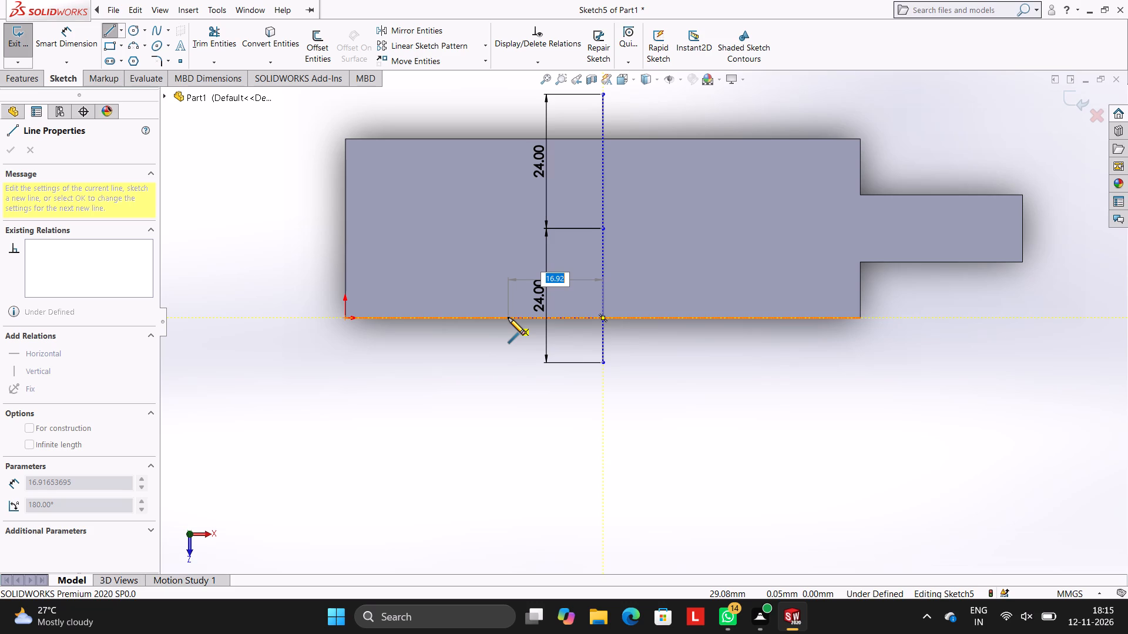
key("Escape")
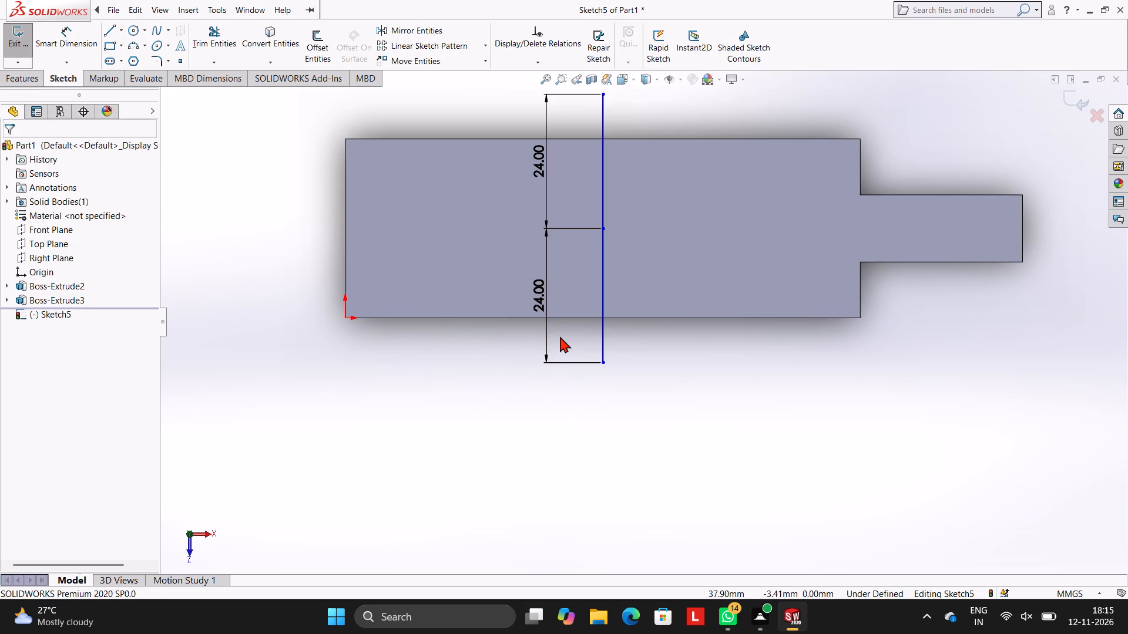
Undo both 24 mm vertical lines in the top-face sketch.
key("ctrl+z")
key("ctrl+z")
key("Escape")
key("Escape")
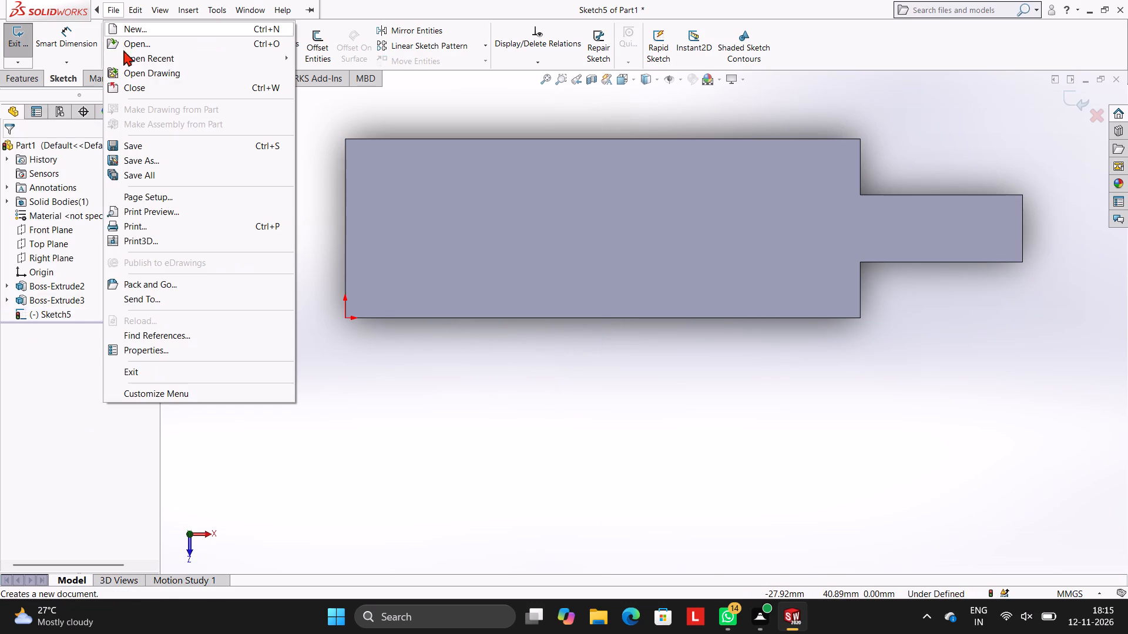
key("Escape")
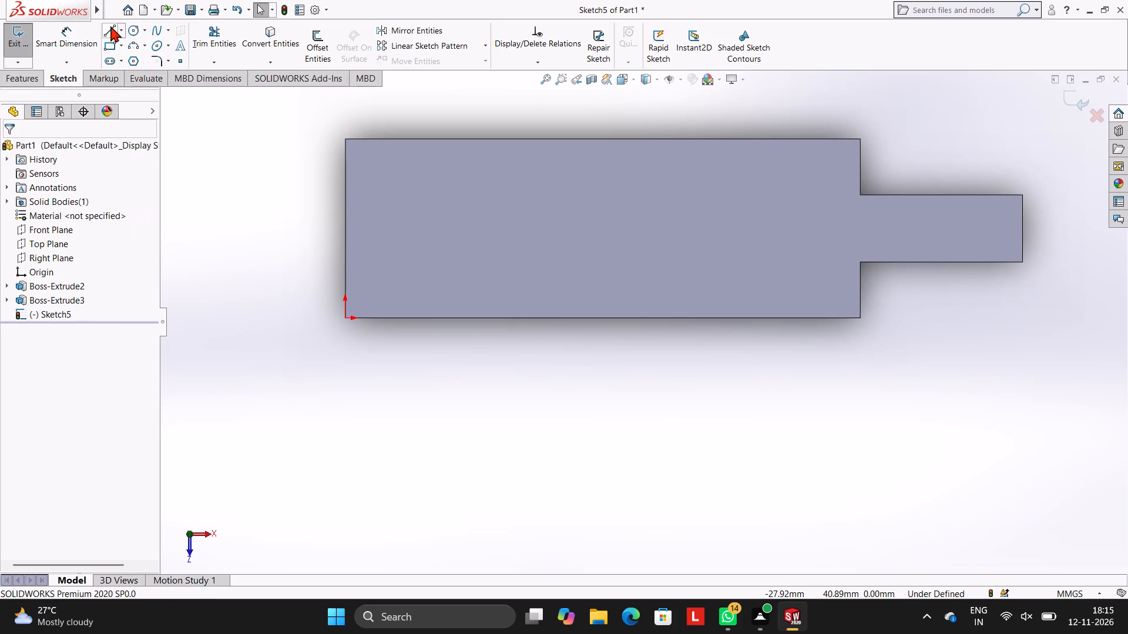
Draw a 38 mm line from the origin along the block's lower long edge, continued by a 26 mm line.
left_click(110, 26)
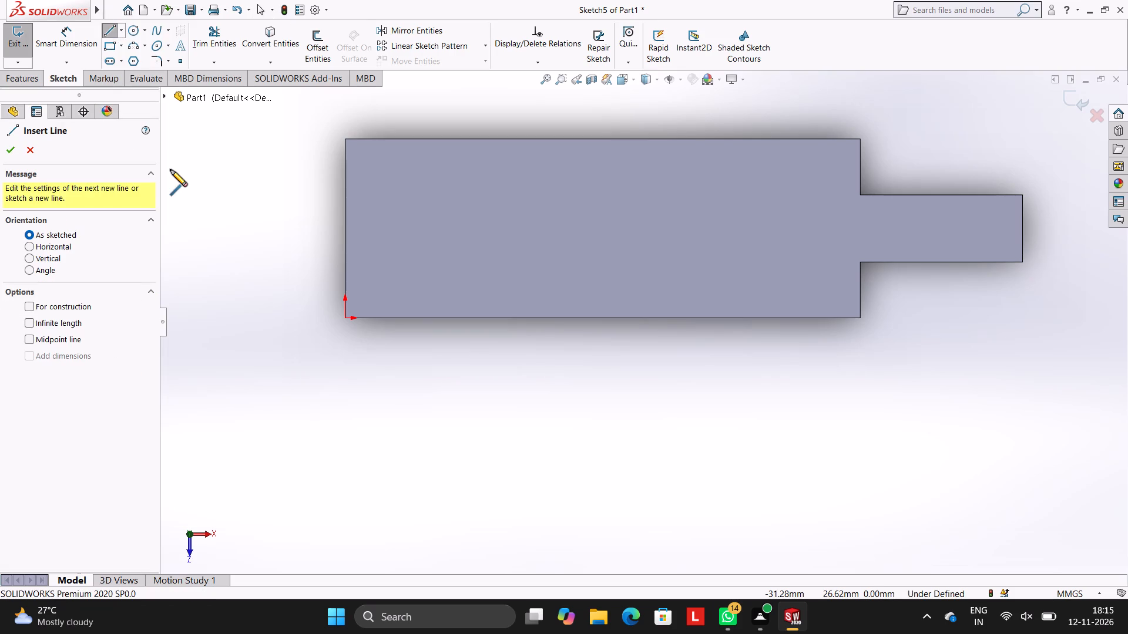
left_click(344, 318)
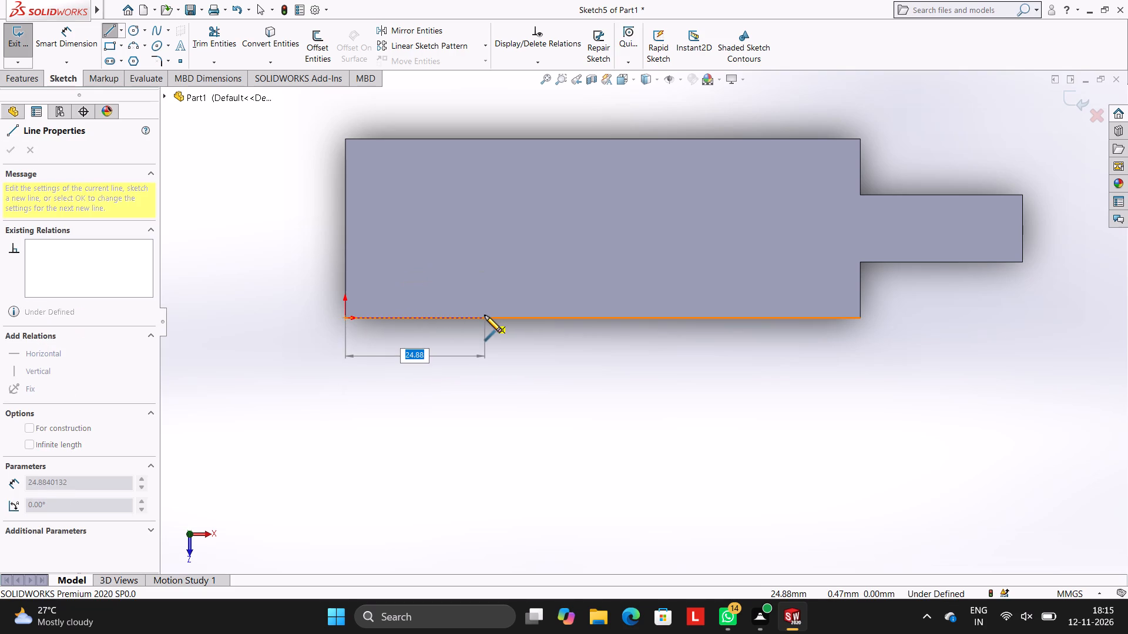
type("38")
key("Return")
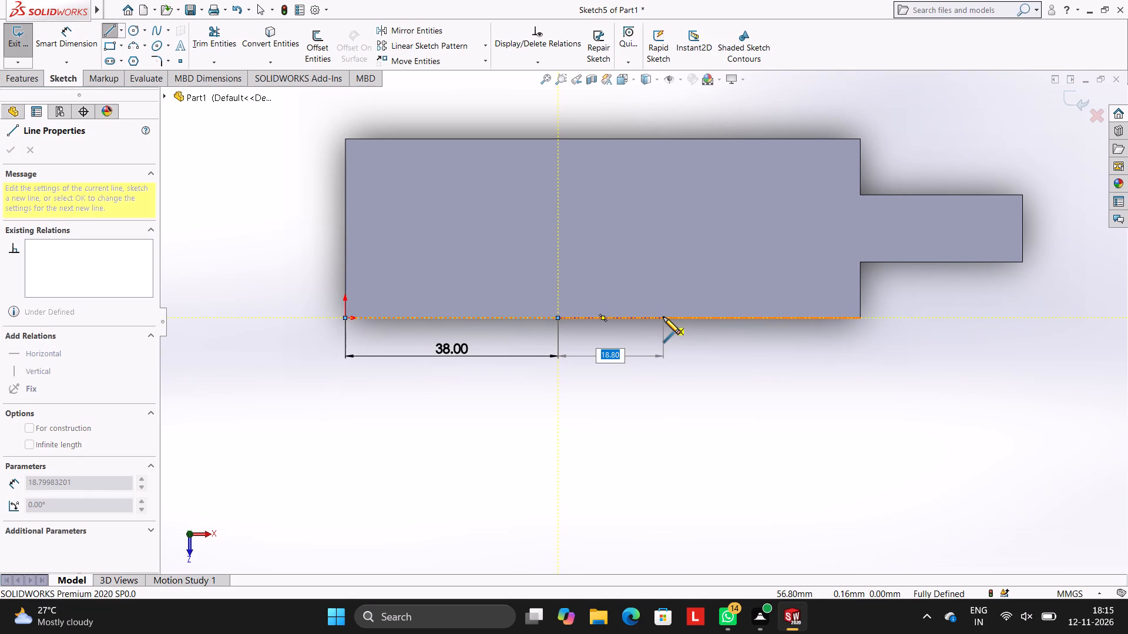
type("26")
key("Return")
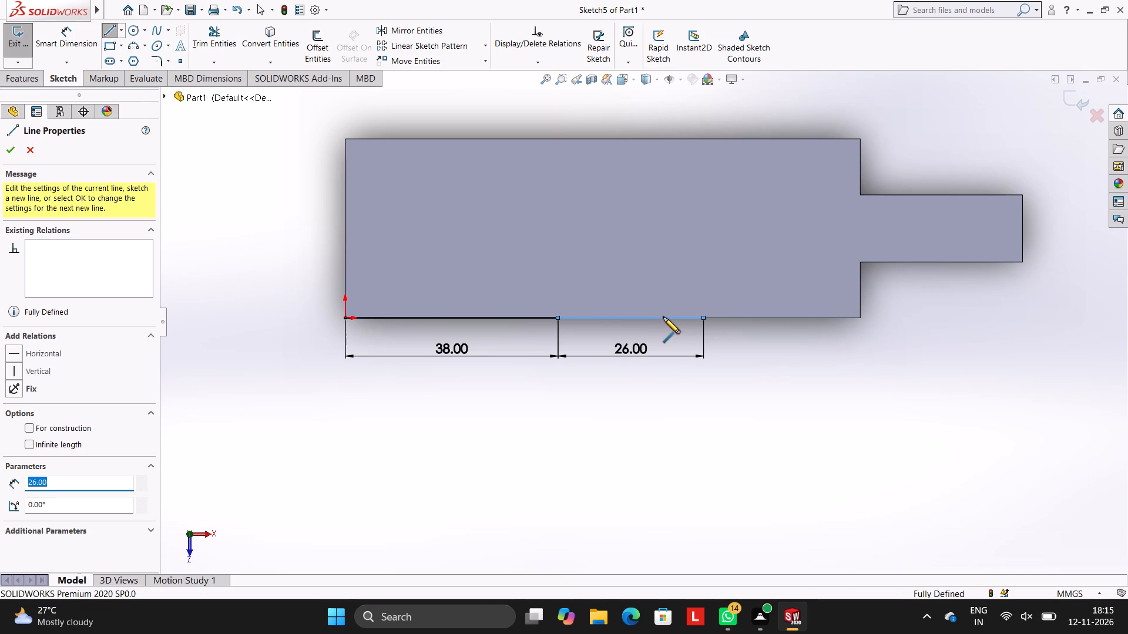
key("Escape")
key("Escape")
key("Escape")
Examine the block and its top-face sketch lines from several angles, returning to the view normal to the sketch.
scroll(704, 244, "up", 2)
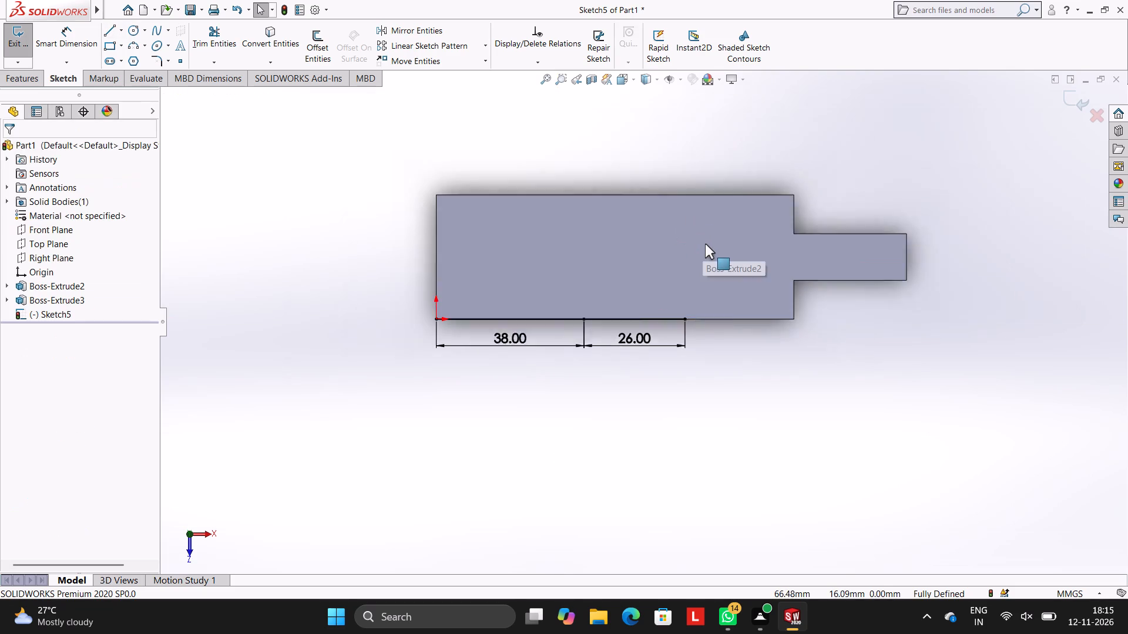
scroll(705, 244, "down", 2)
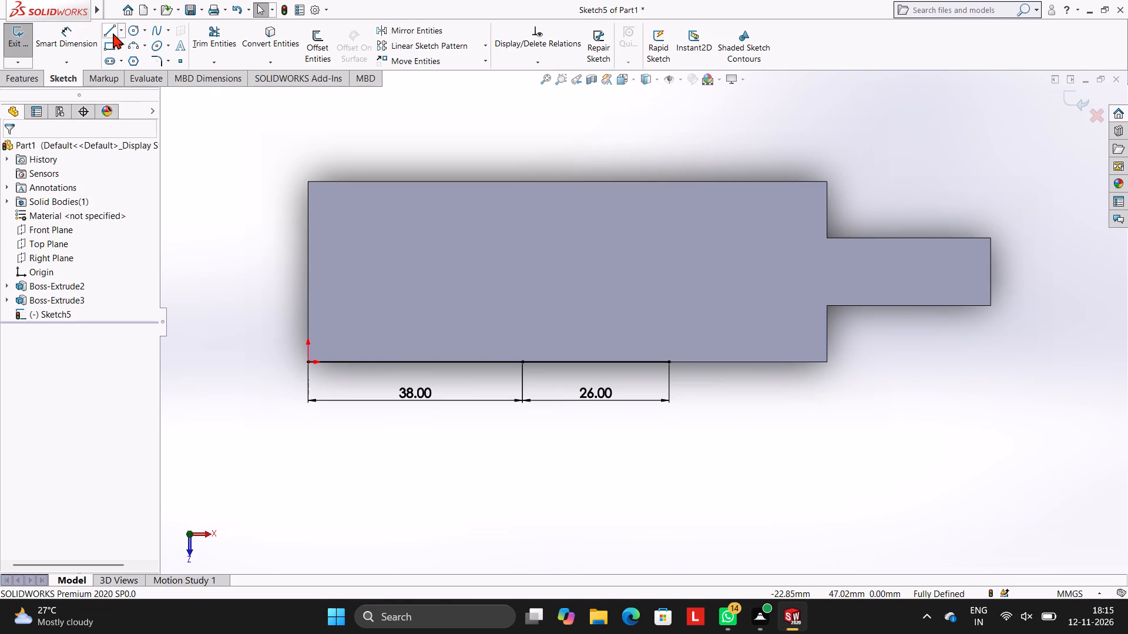
left_click(111, 30)
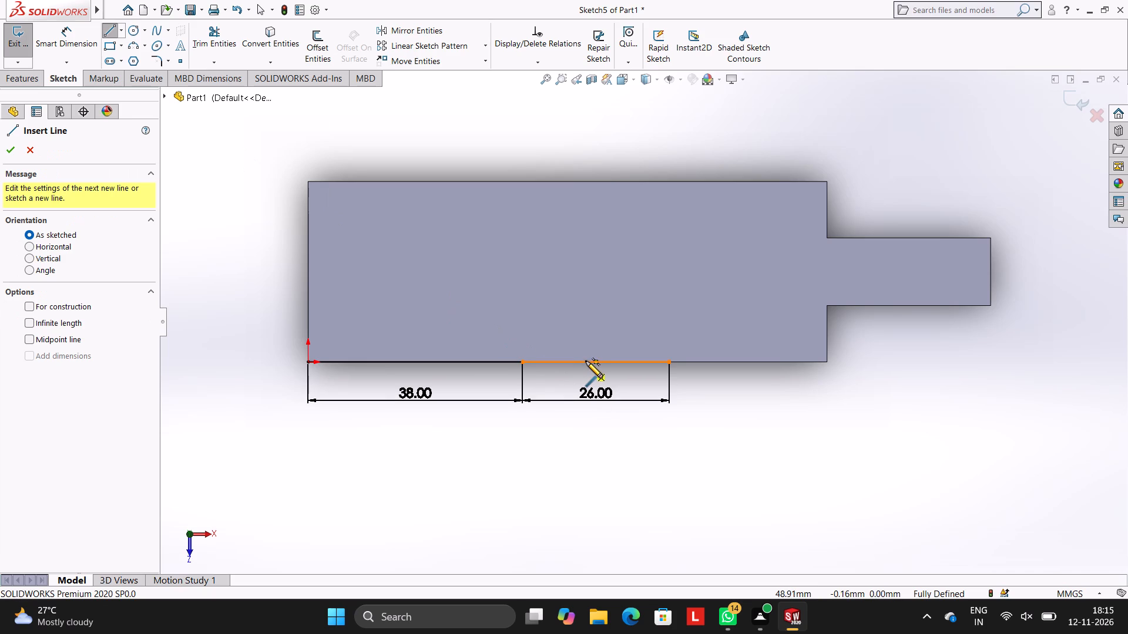
middle_click_drag(657, 392, 659, 232)
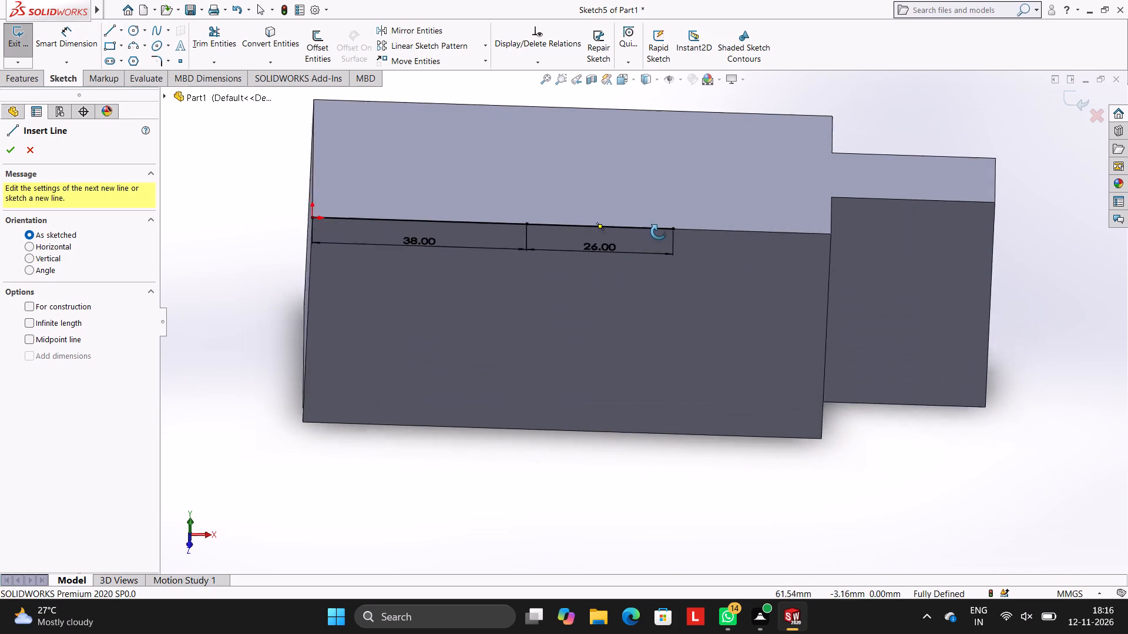
middle_click_drag(659, 232, 653, 225)
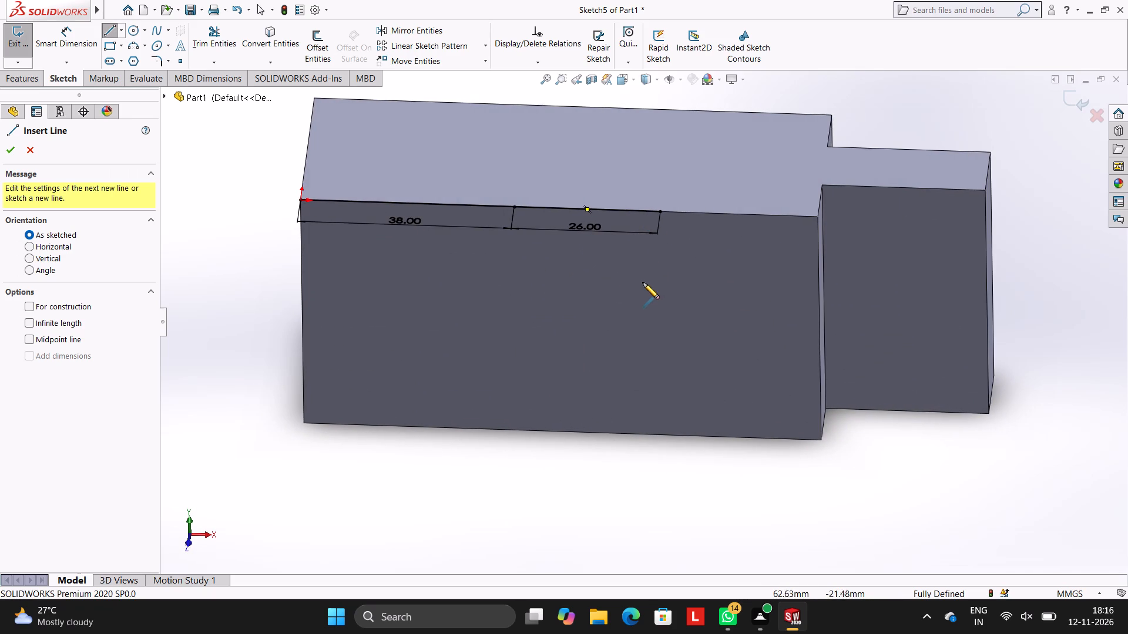
scroll(652, 347, "down", 1)
middle_click_drag(652, 347, 658, 165)
middle_click_drag(657, 331, 697, 131)
scroll(697, 131, "up", 1)
middle_click_drag(704, 321, 657, 154)
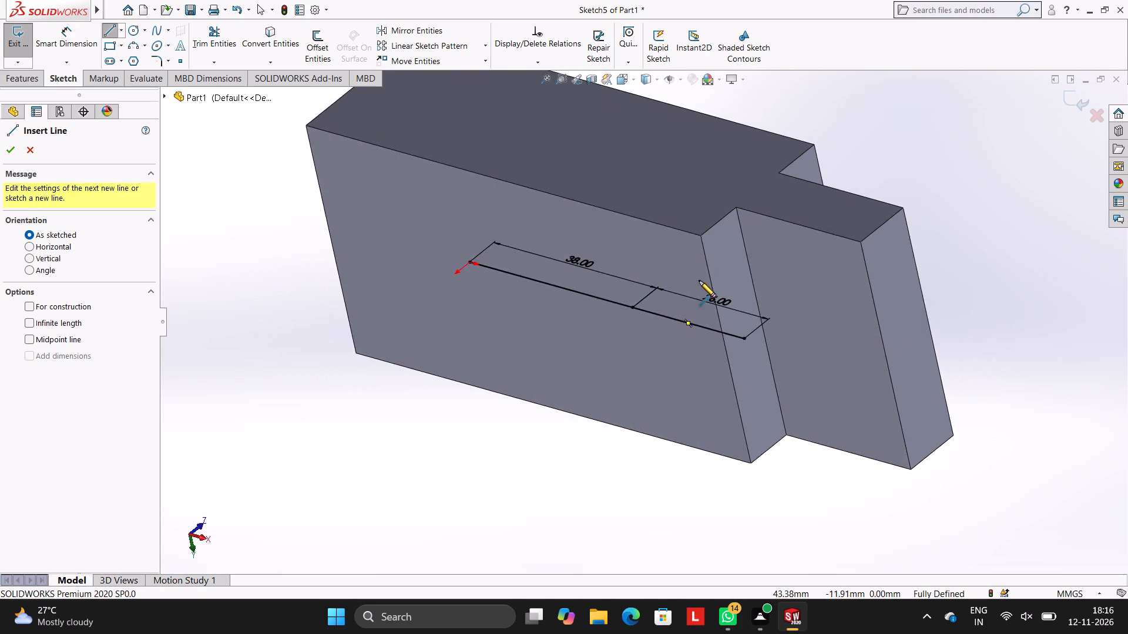
middle_click_drag(703, 278, 730, 415)
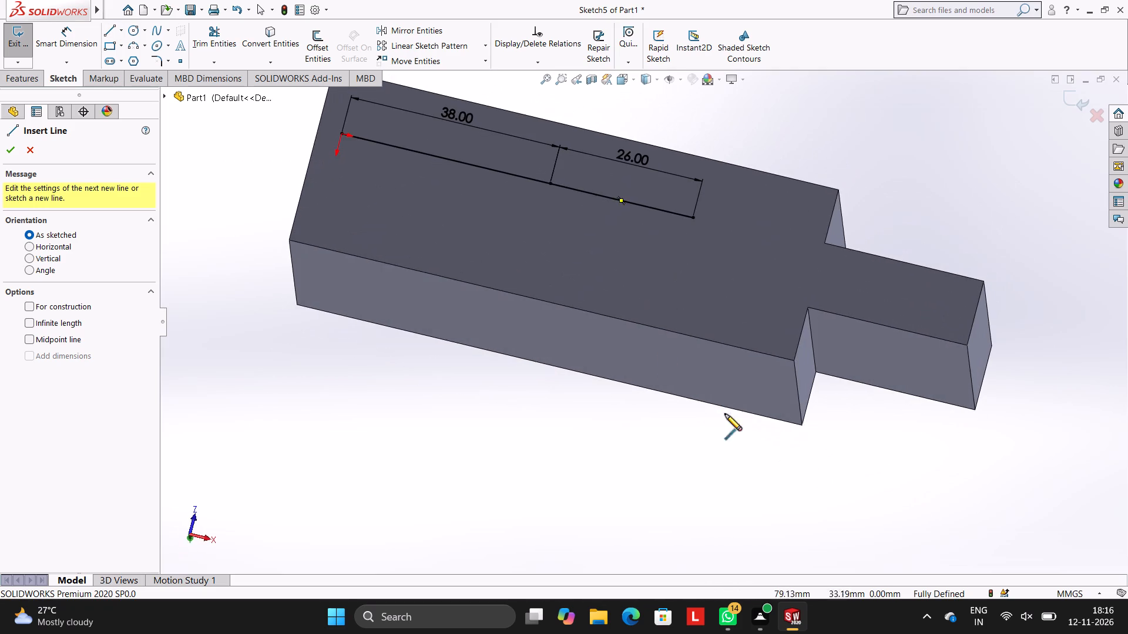
middle_click_drag(587, 188, 584, 397)
middle_click_drag(574, 62, 572, 326)
middle_click_drag(583, 175, 607, 355)
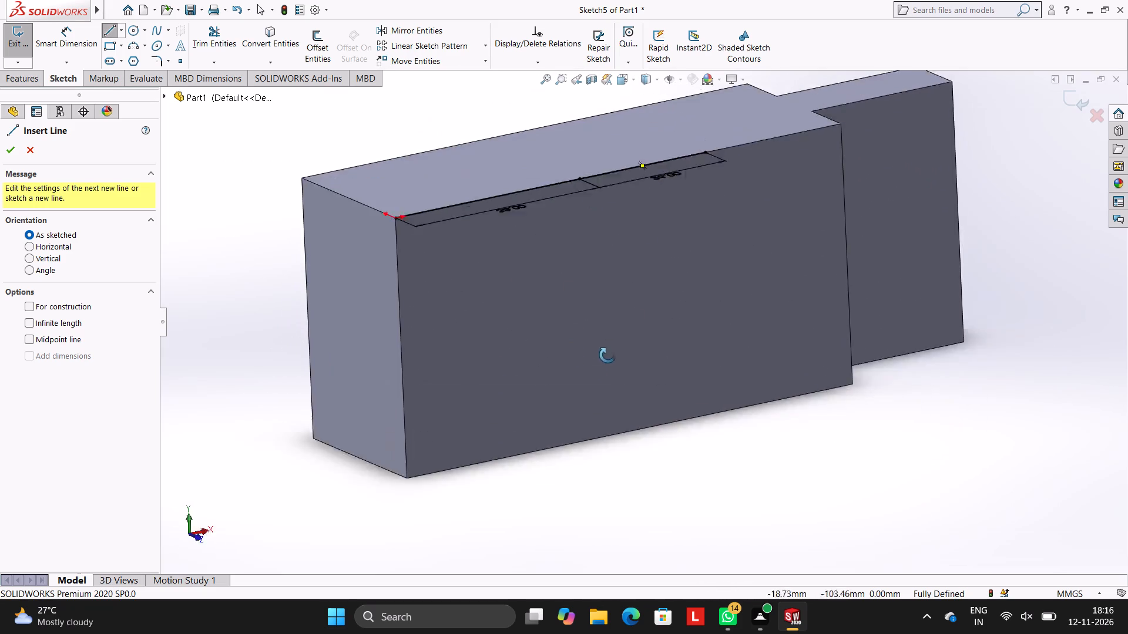
middle_click_drag(607, 355, 605, 382)
middle_click_drag(634, 287, 636, 418)
key("ctrl+8")
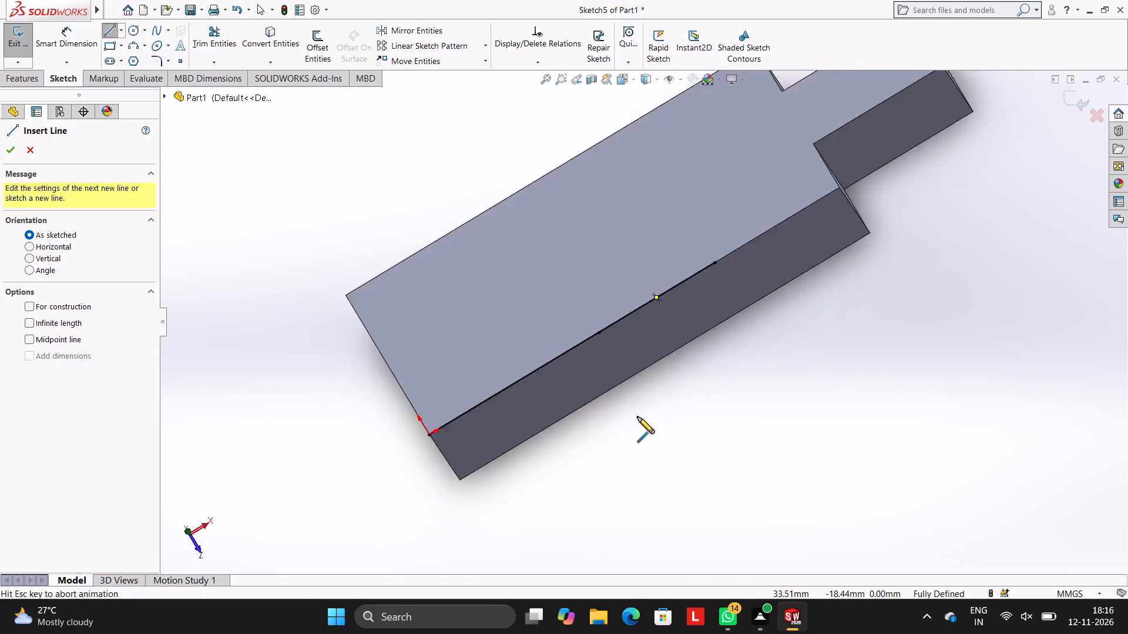
scroll(627, 328, "up", 3)
scroll(667, 425, "down", 2)
scroll(675, 262, "down", 3)
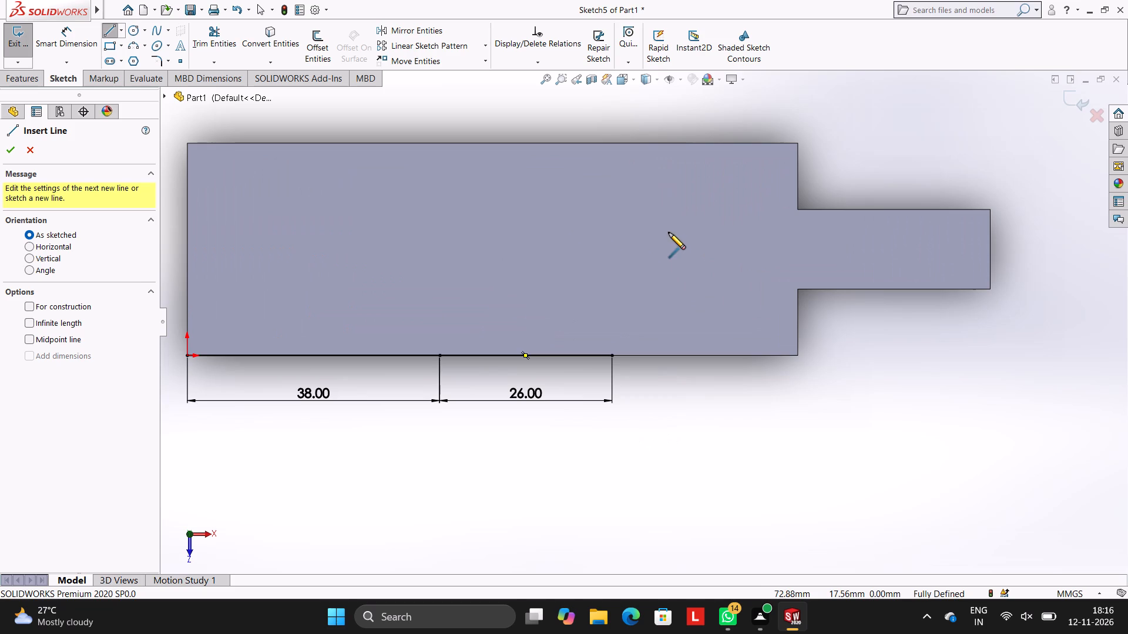
scroll(563, 240, "down", 1)
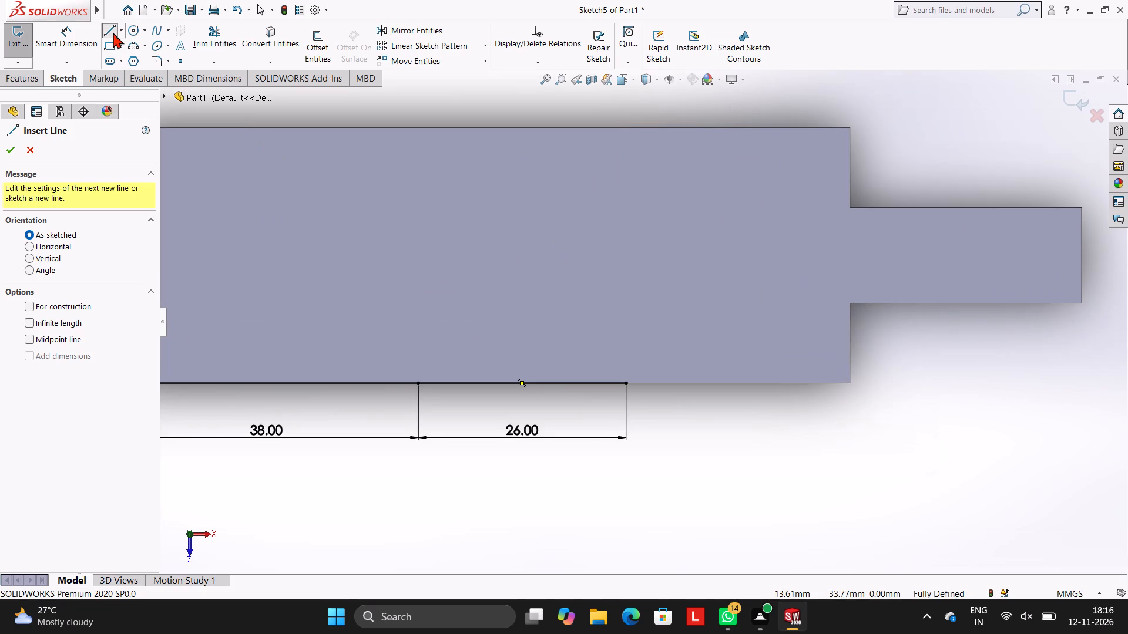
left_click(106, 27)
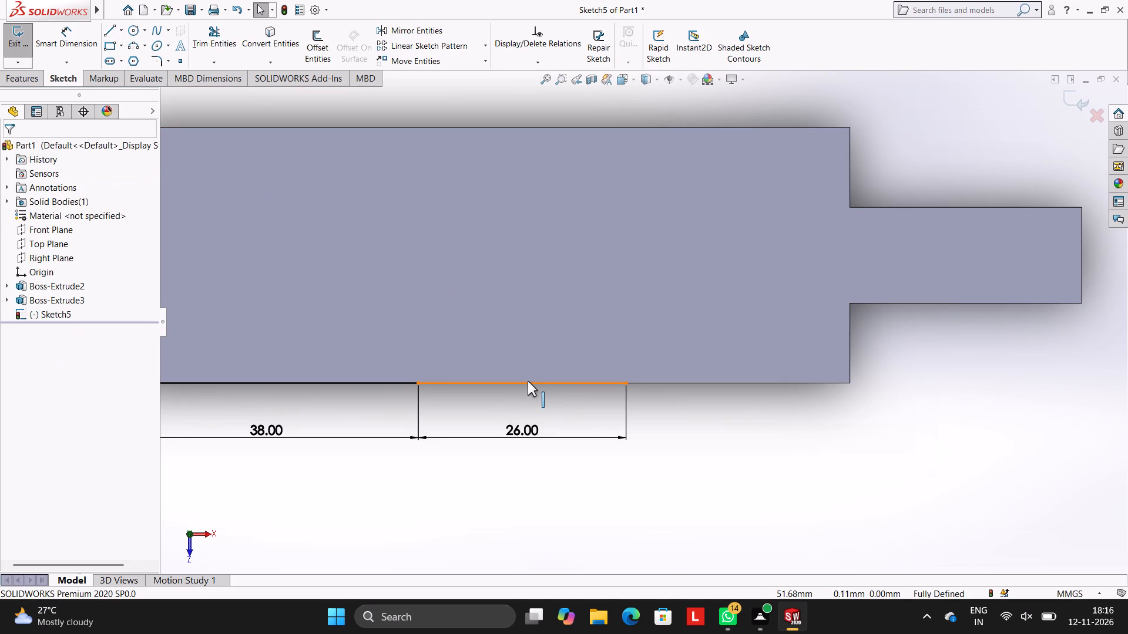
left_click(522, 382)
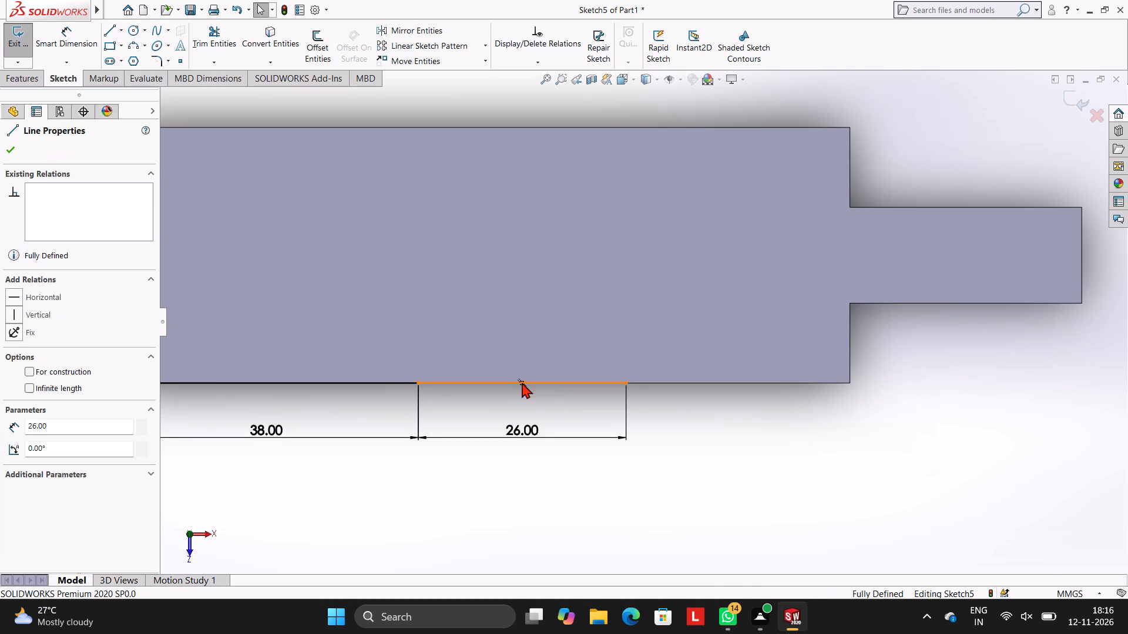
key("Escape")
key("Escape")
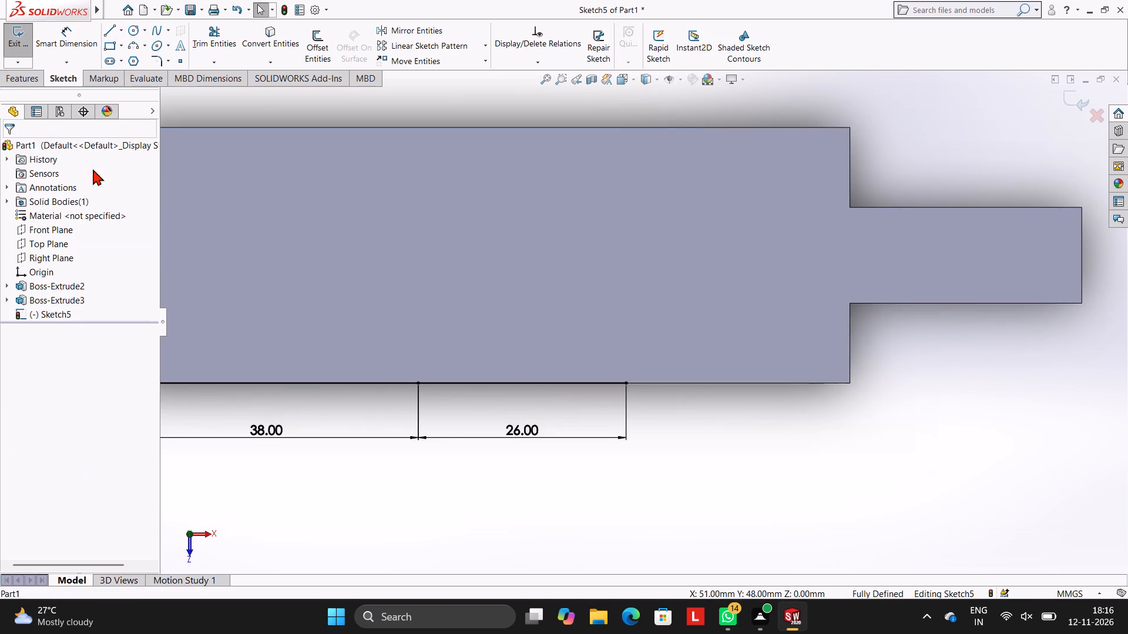
Draw a 32 mm vertical line from the midpoint of the 26 mm line to the block's opposite long edge.
left_click(108, 27)
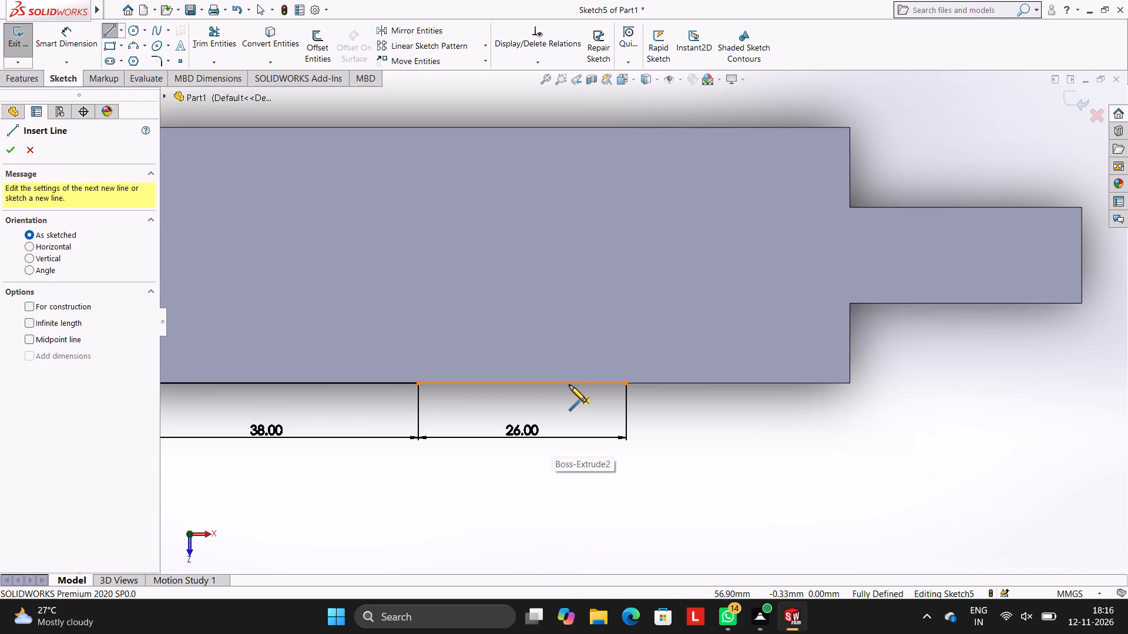
left_click(521, 383)
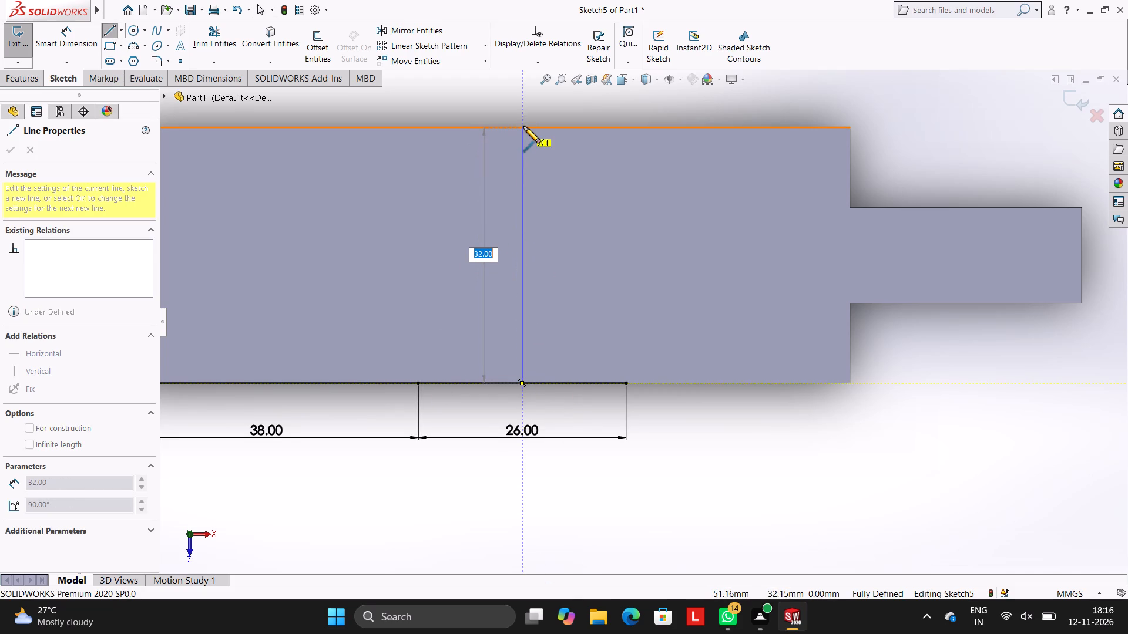
left_click(523, 126)
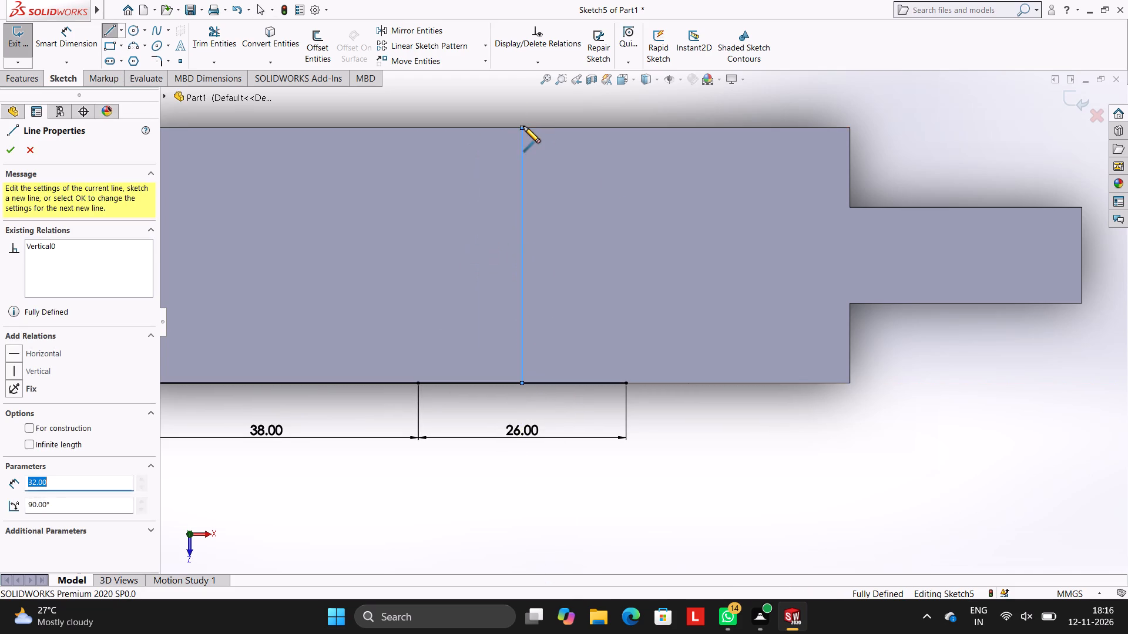
key("Escape")
key("Escape")
Draw a 24 mm vertical line from the midpoint of the 32 mm vertical line, extending up past the block's upper long edge.
scroll(602, 278, "up", 2)
scroll(602, 278, "down", 2)
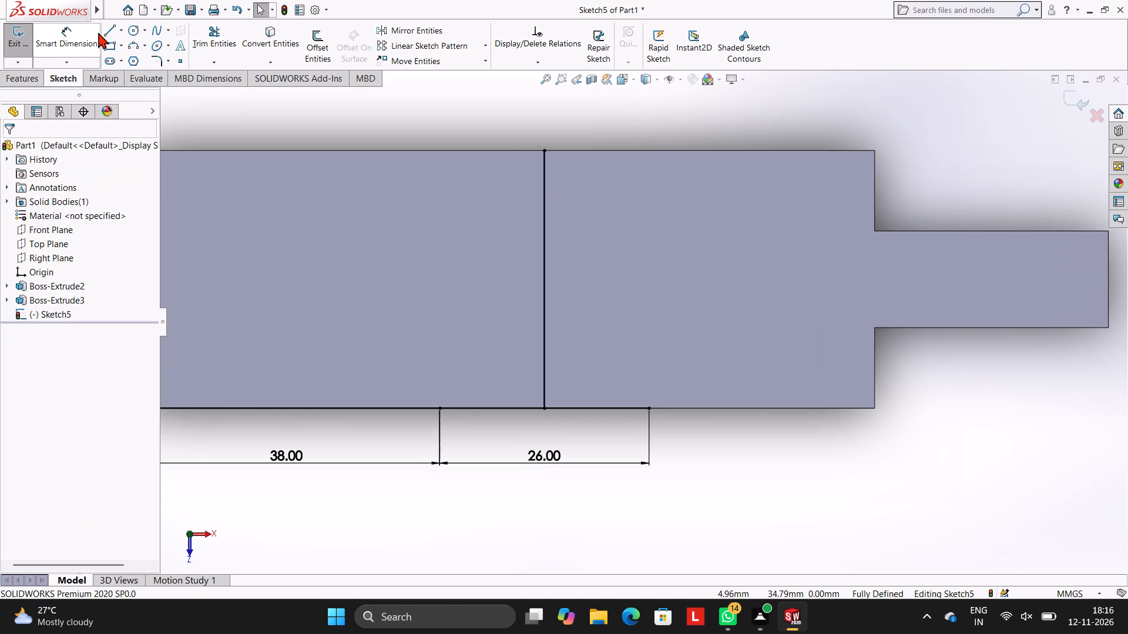
left_click(108, 26)
scroll(663, 222, "up", 2)
scroll(663, 222, "down", 2)
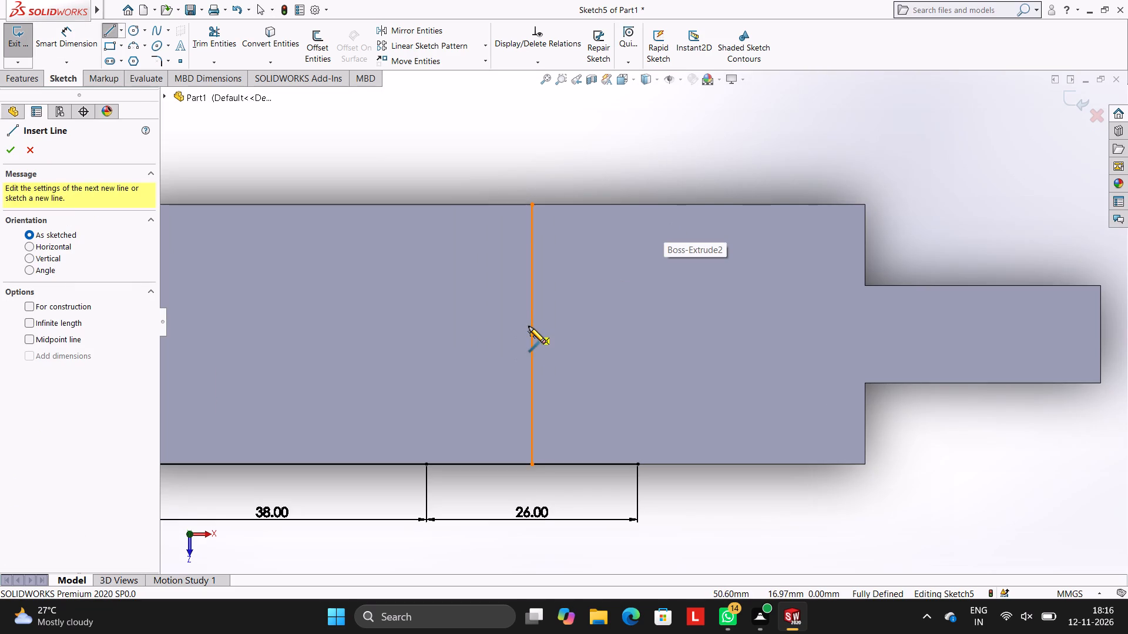
left_click(531, 332)
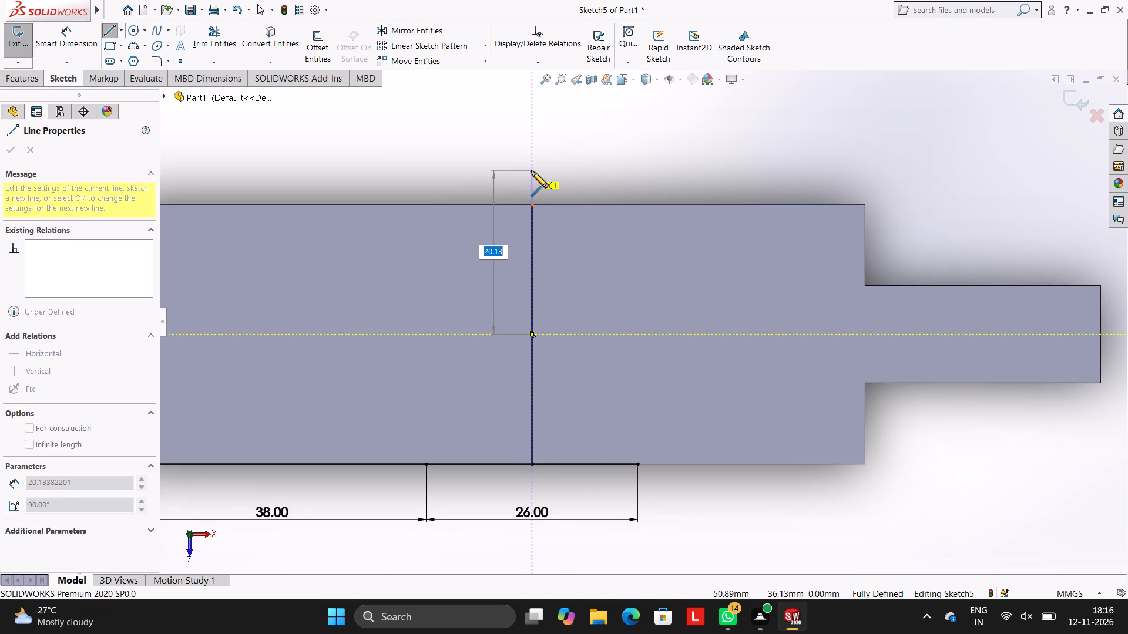
type("24")
key("Return")
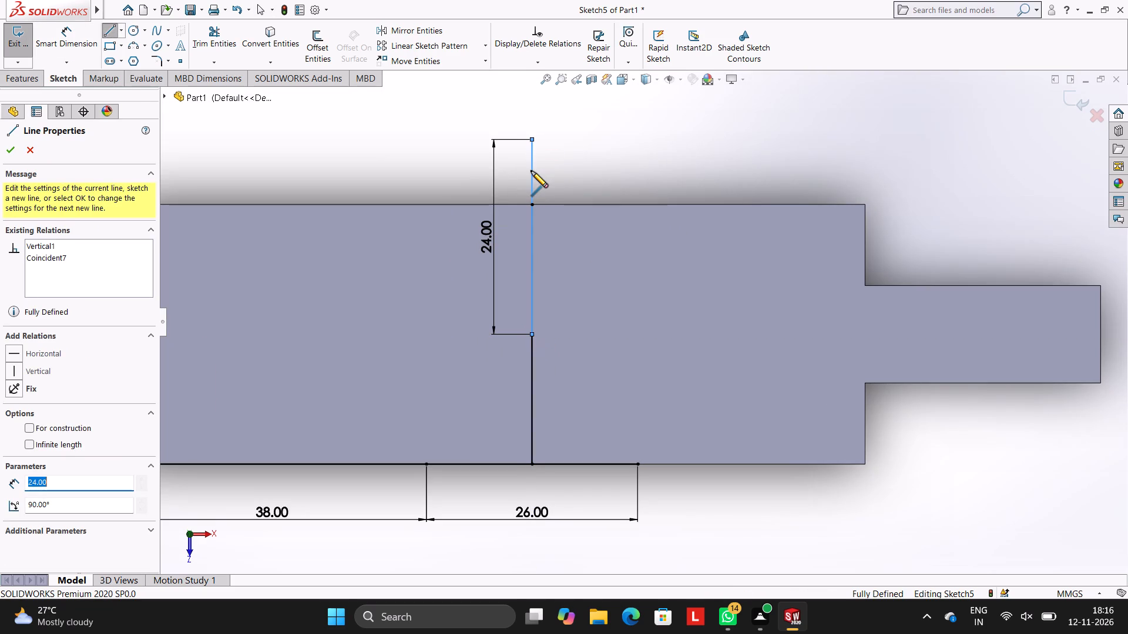
key("Escape")
key("Escape")
key("Escape")
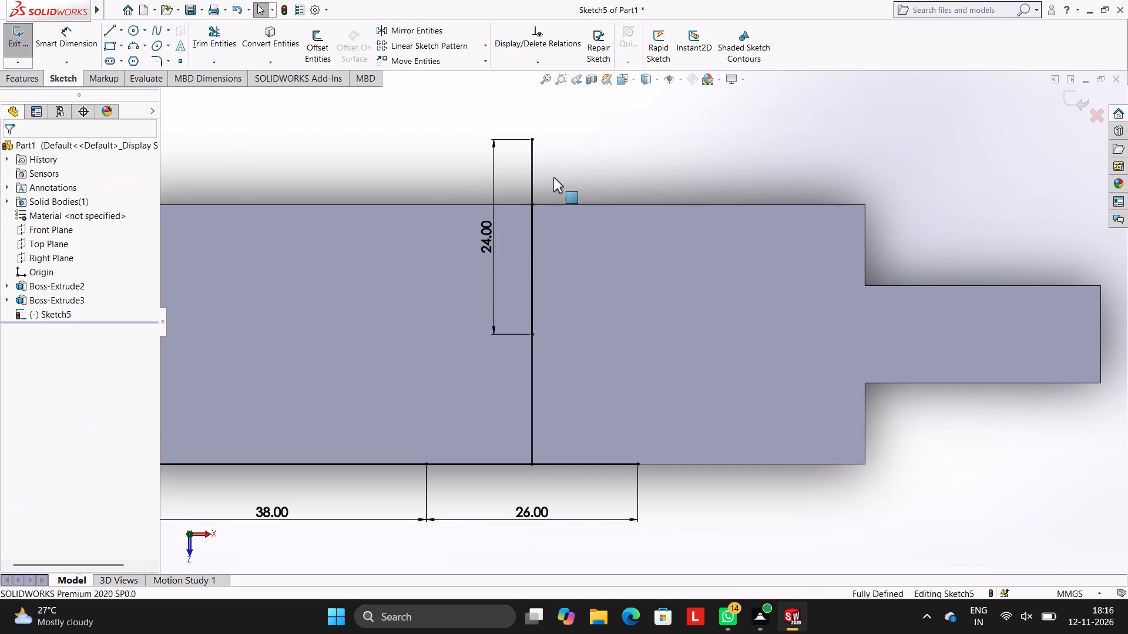
key("Escape")
Draw a second 24 mm vertical line from the same midpoint, extending down past the block's lower long edge.
scroll(613, 375, "up", 2)
scroll(627, 375, "down", 1)
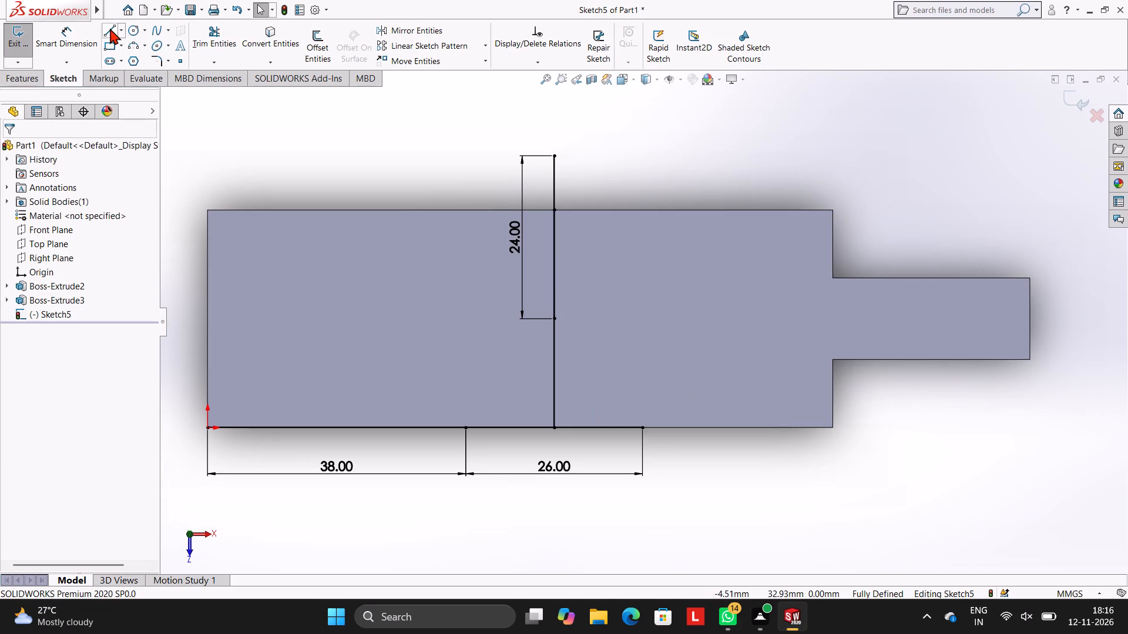
left_click(110, 28)
left_click(555, 318)
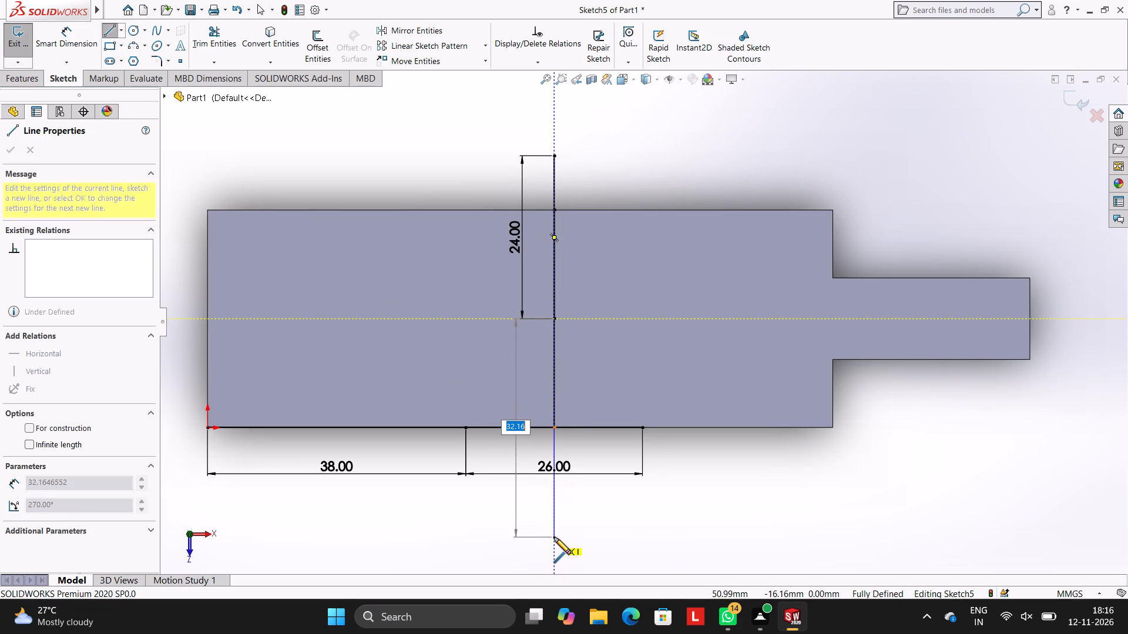
type("24")
key("Return")
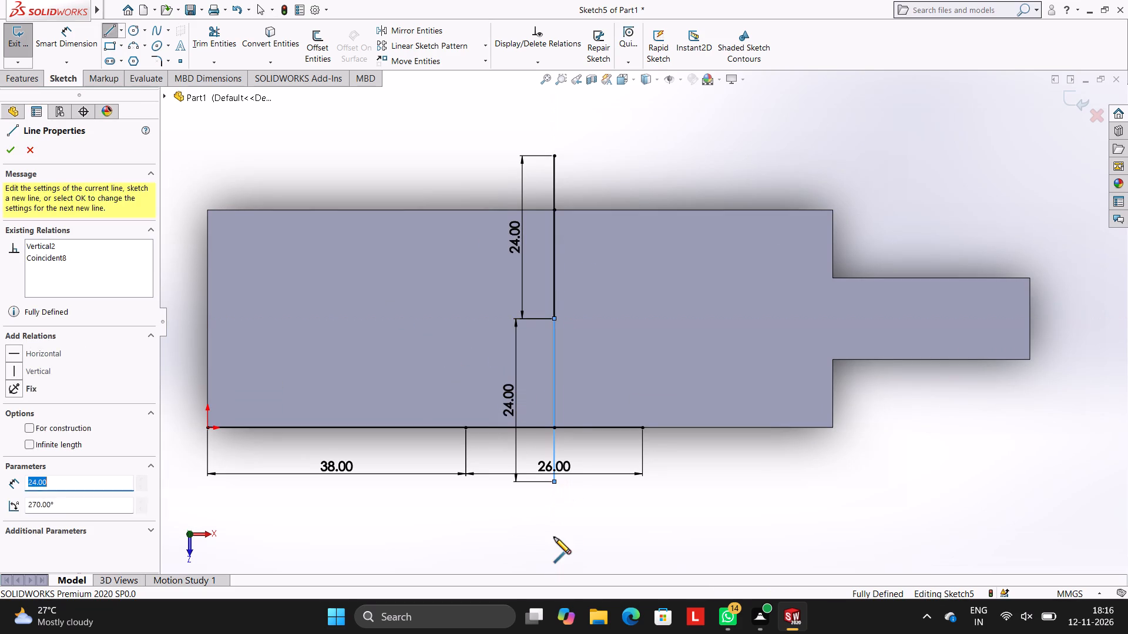
key("Escape")
key("Escape")
key("Escape")
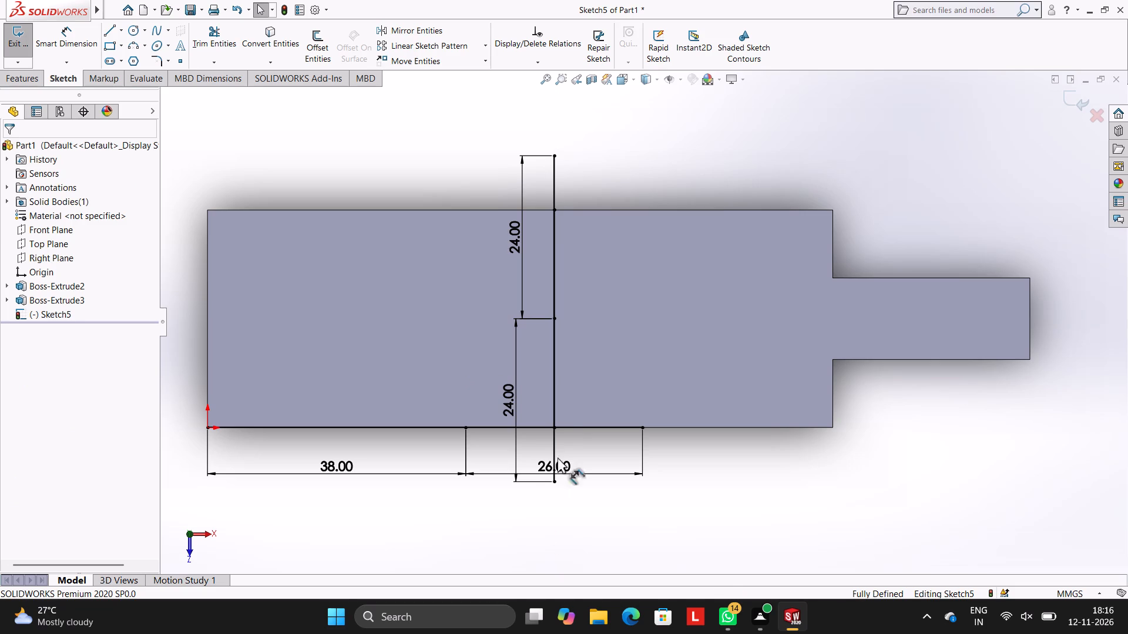
Draw a 16 mm line downward from the junction of the 38 and 26 mm lines, continued by a 26 mm horizontal line.
scroll(593, 389, "up", 2)
scroll(593, 389, "down", 1)
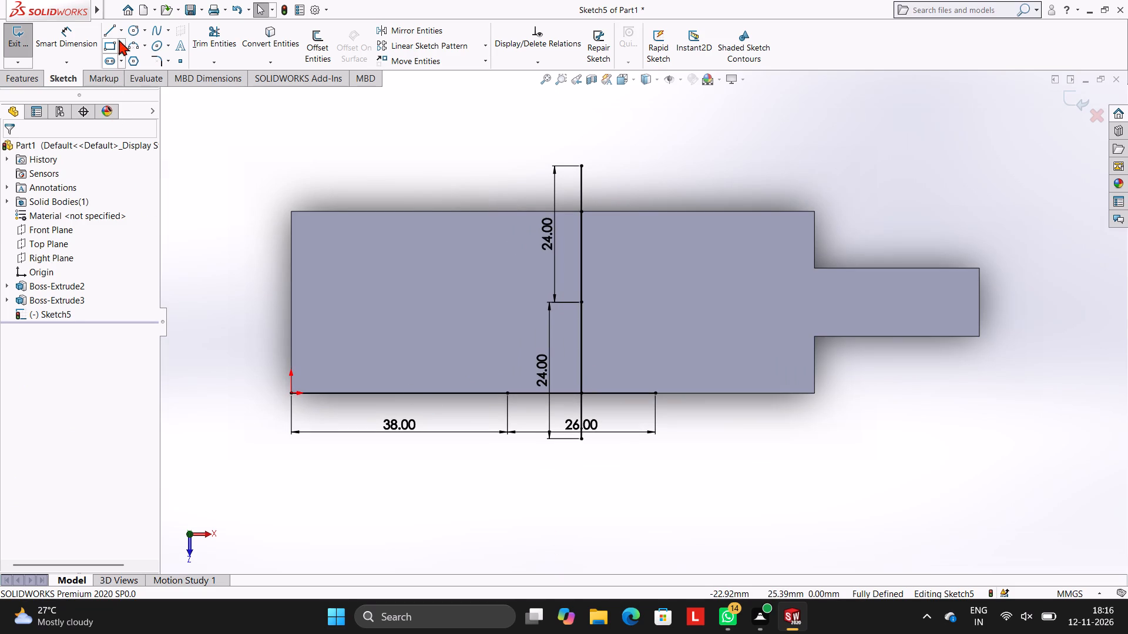
left_click(111, 29)
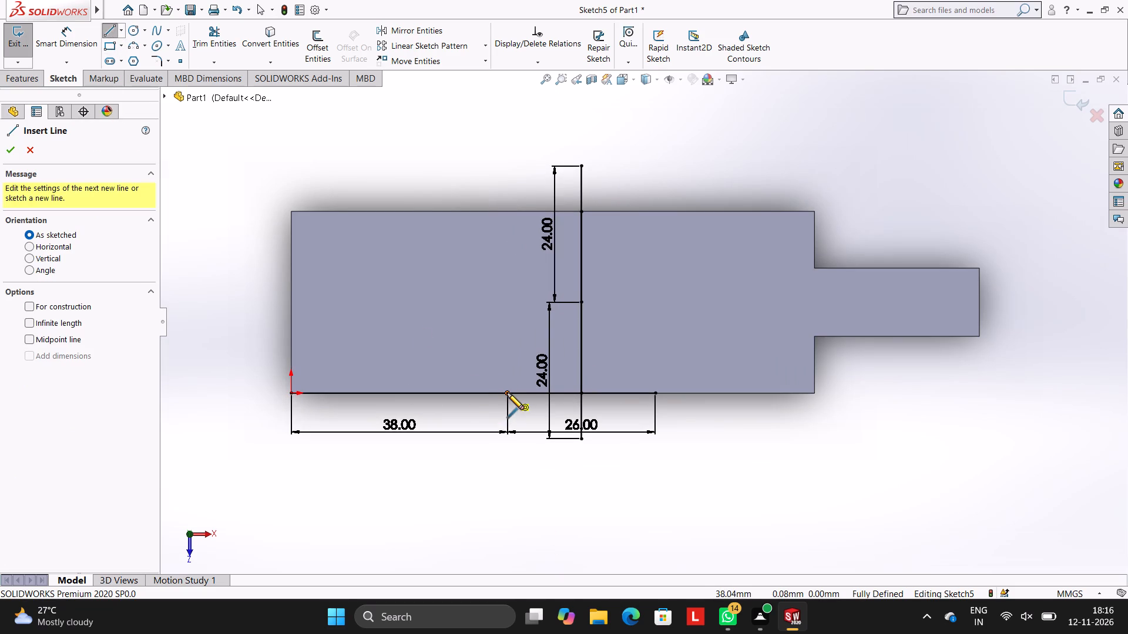
left_click(506, 393)
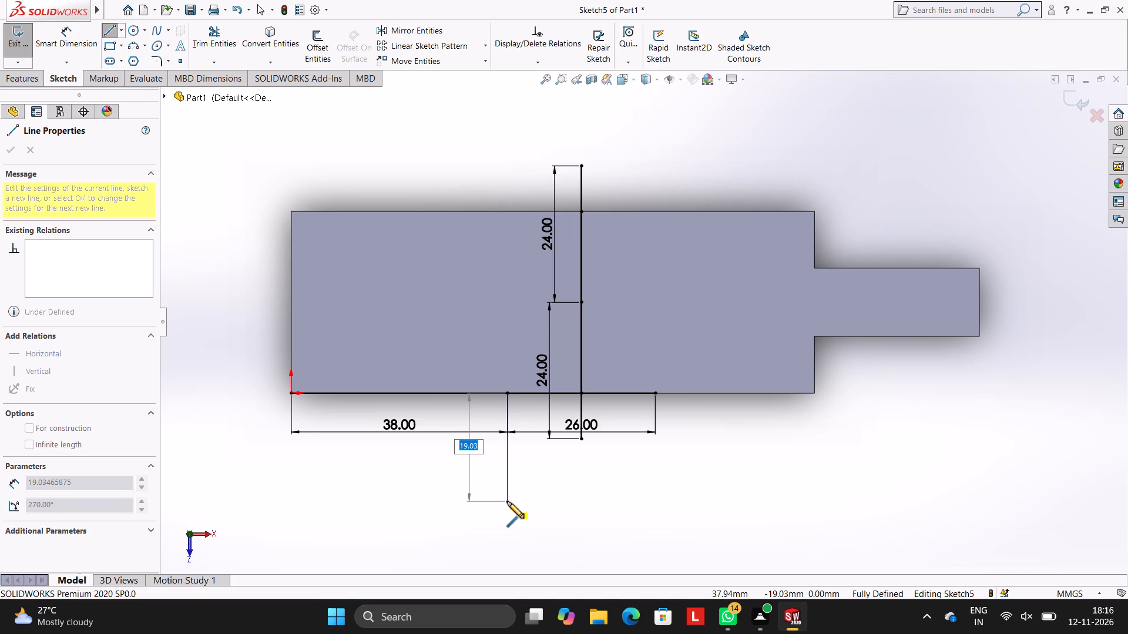
type("16")
key("Return")
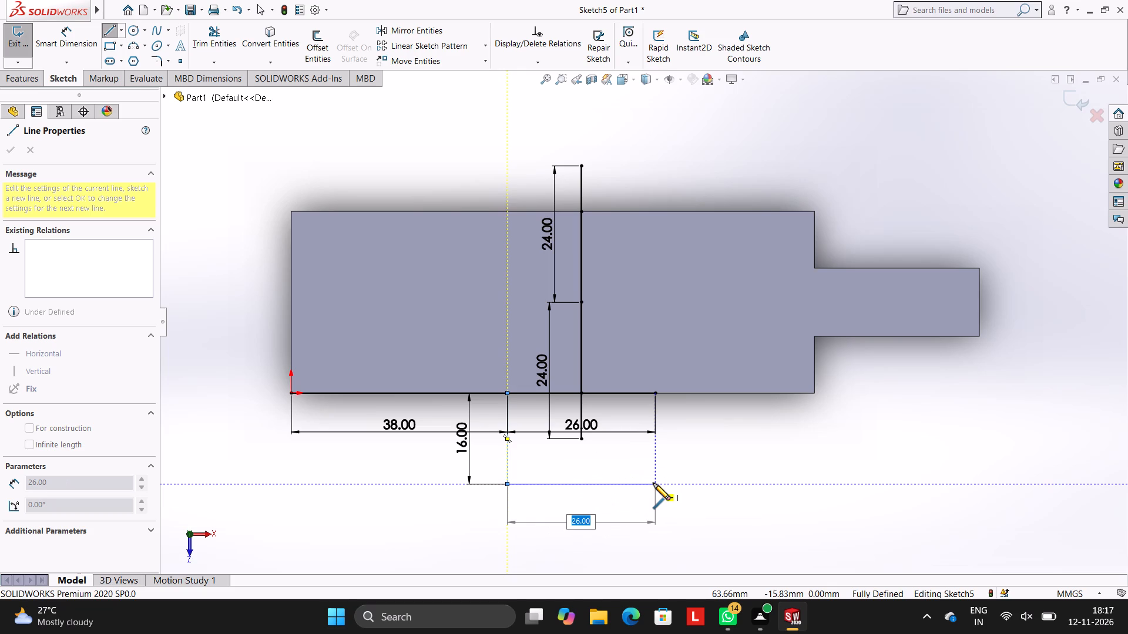
left_click(653, 483)
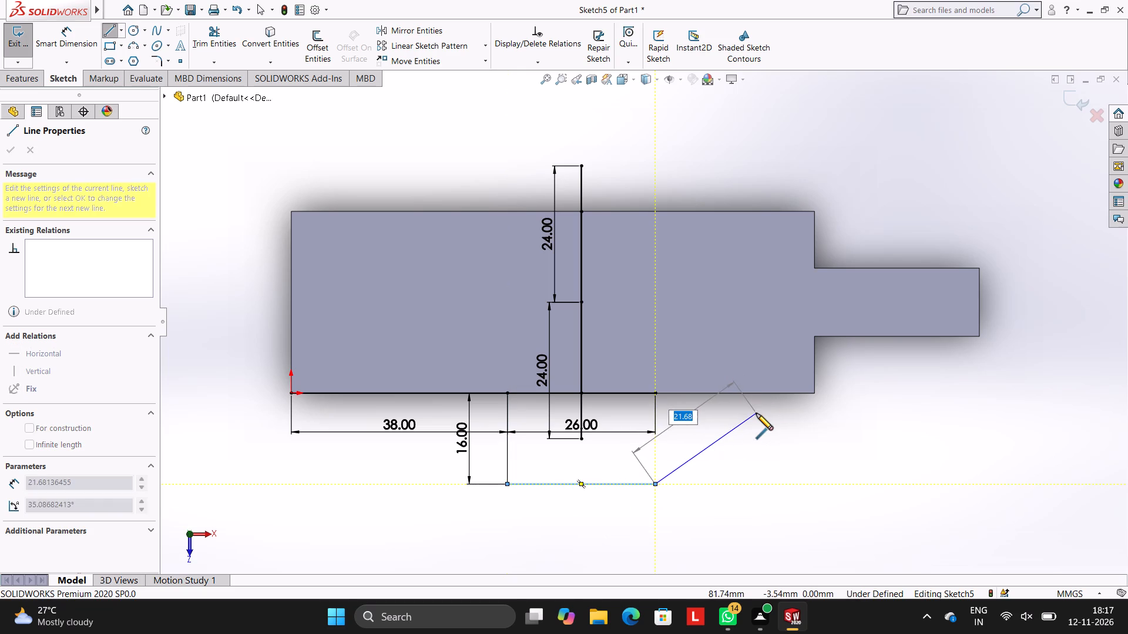
key("Escape")
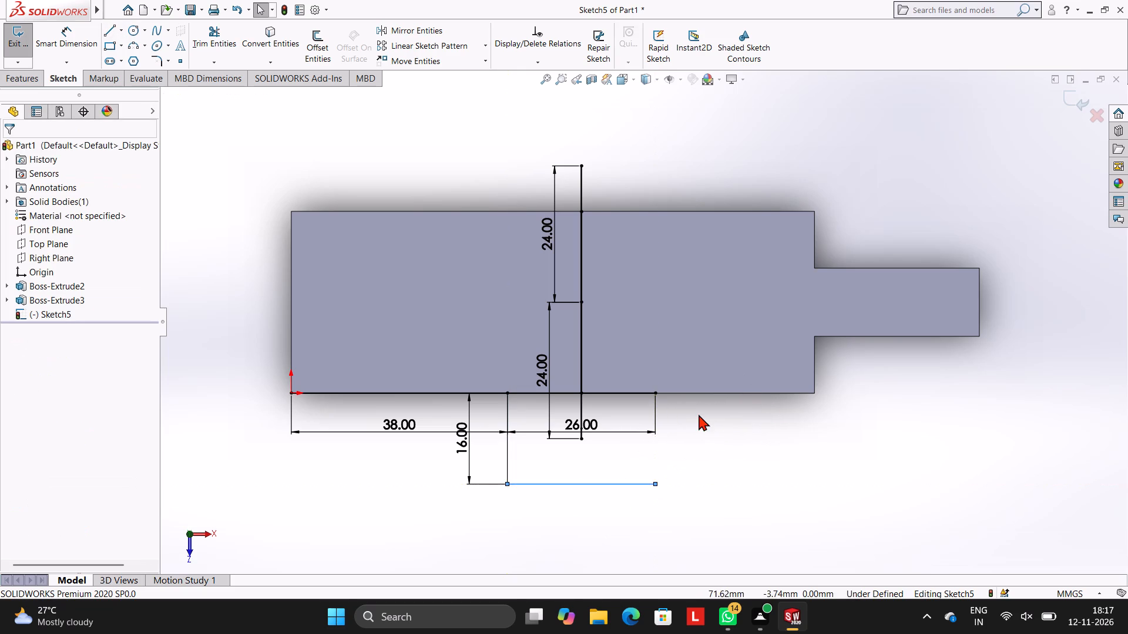
Start a line from the outer end of the 26 mm line on the block's lower long edge.
left_click(112, 33)
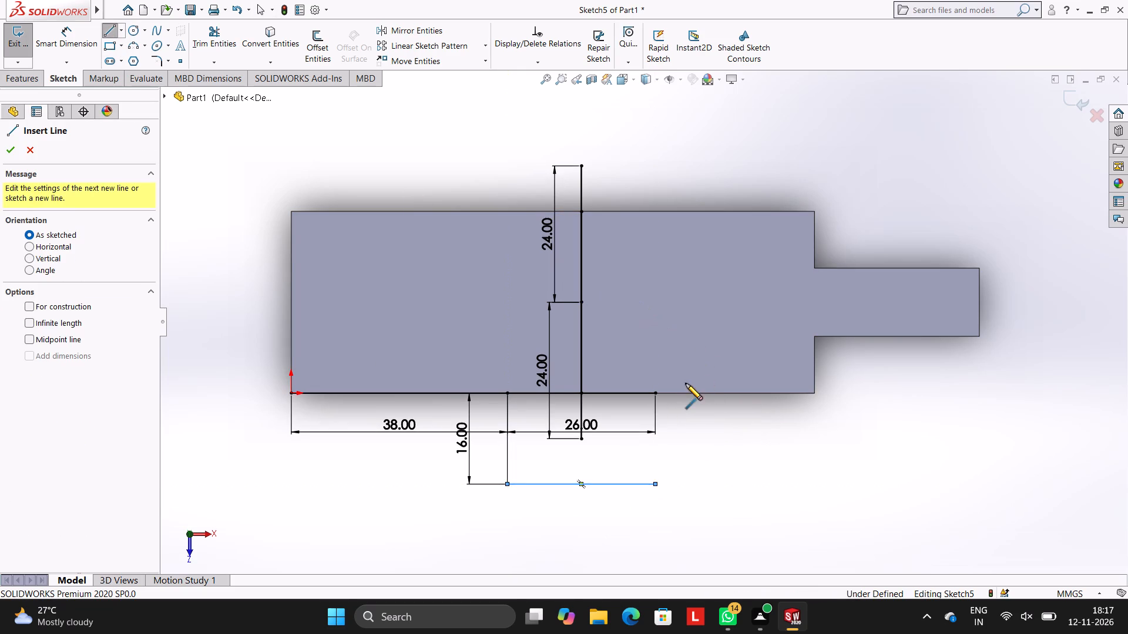
left_click(653, 392)
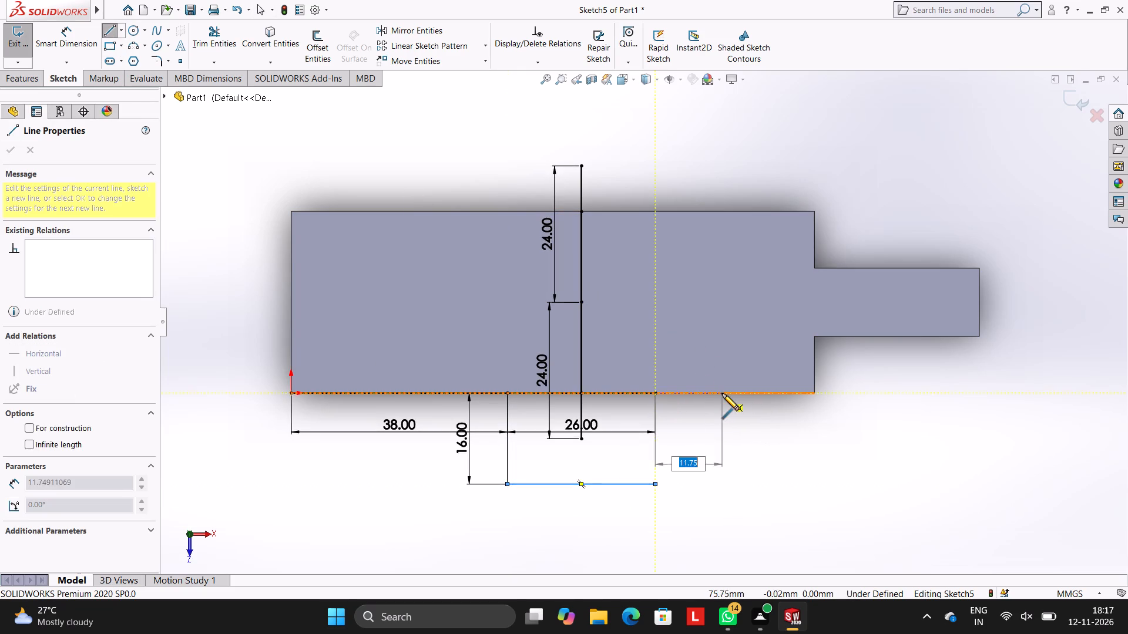
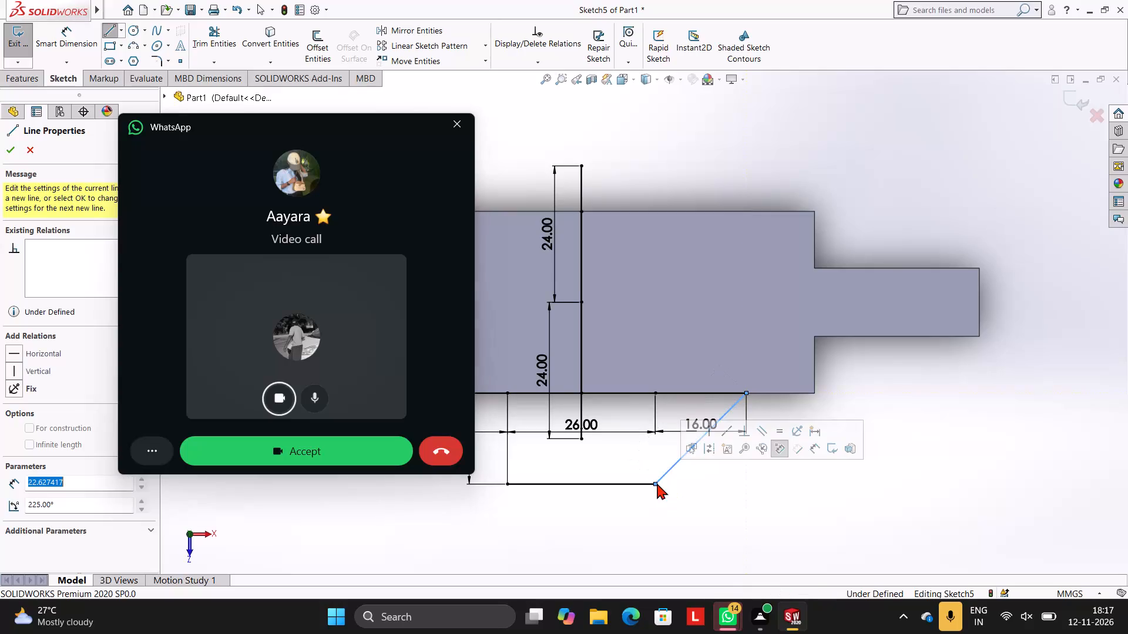
Finish the diagonal line joining the lower edge's 16 mm line to the end of the offset 26 mm line.
key("Escape")
key("Escape")
key("Escape")
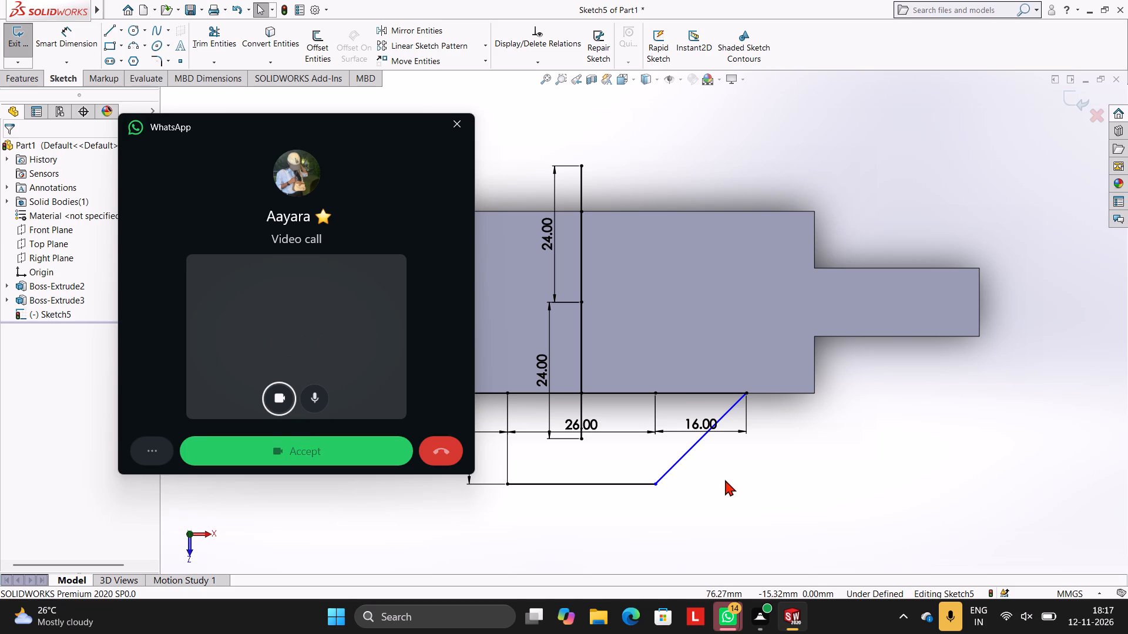
key("Escape")
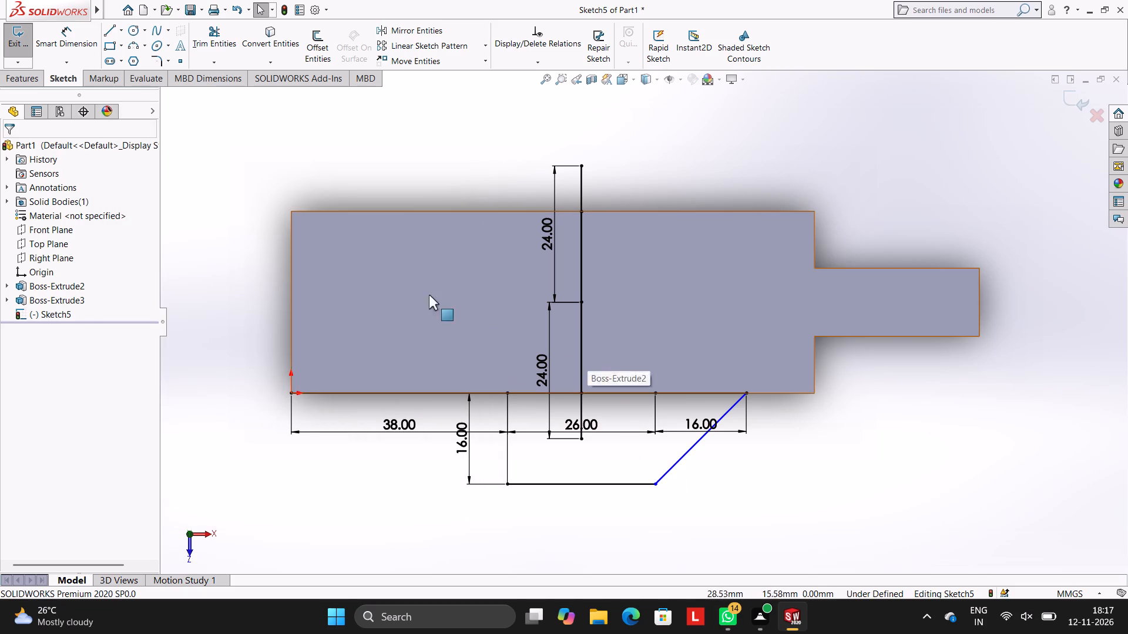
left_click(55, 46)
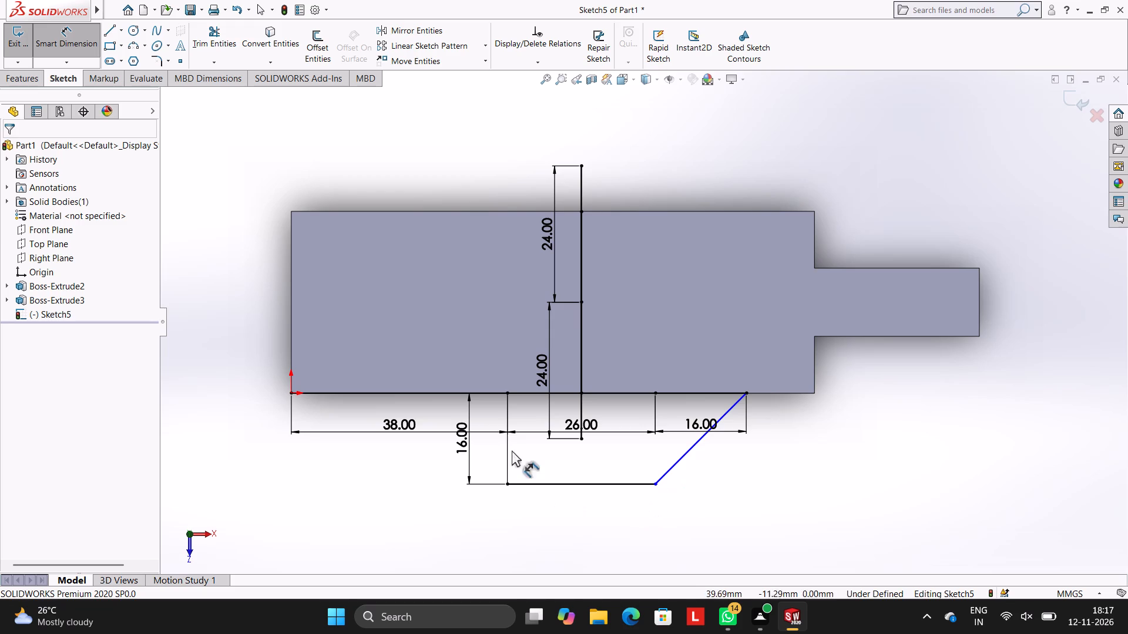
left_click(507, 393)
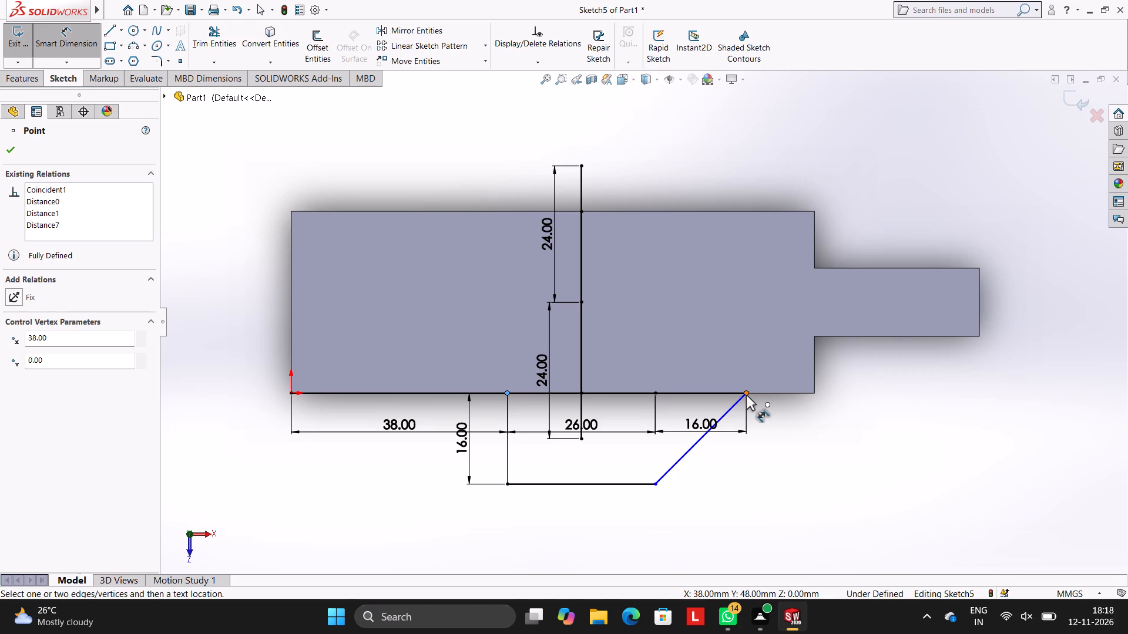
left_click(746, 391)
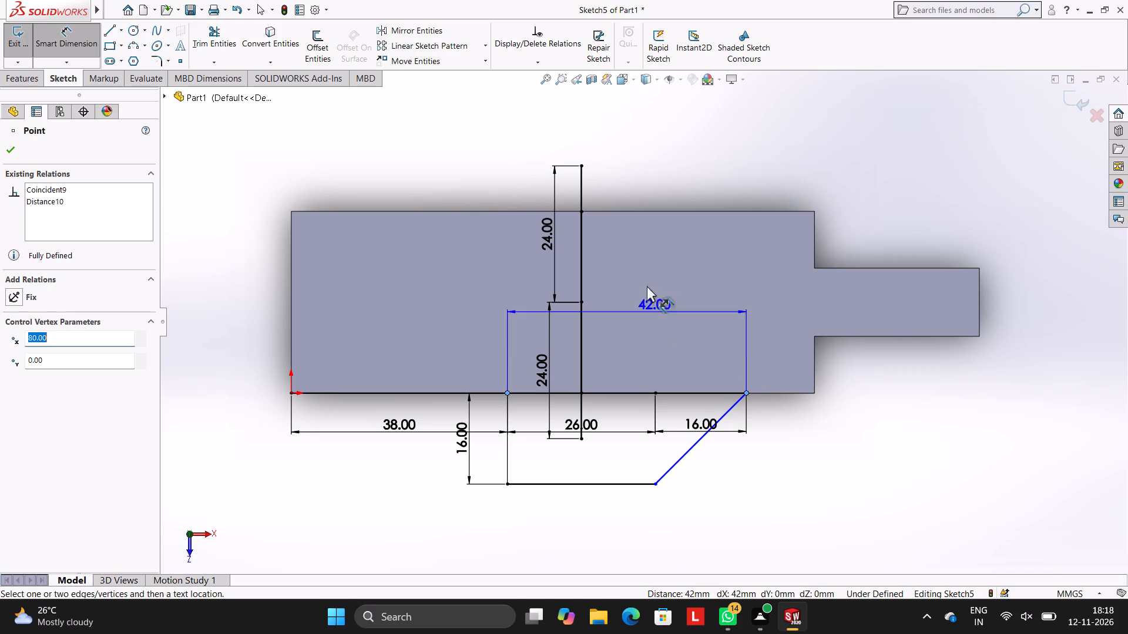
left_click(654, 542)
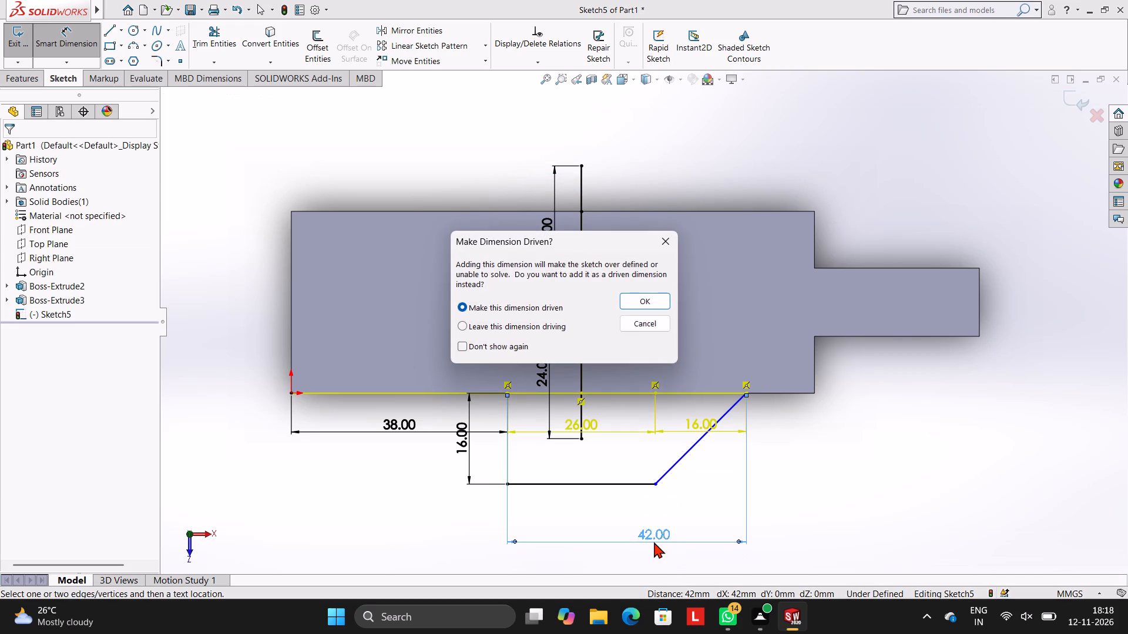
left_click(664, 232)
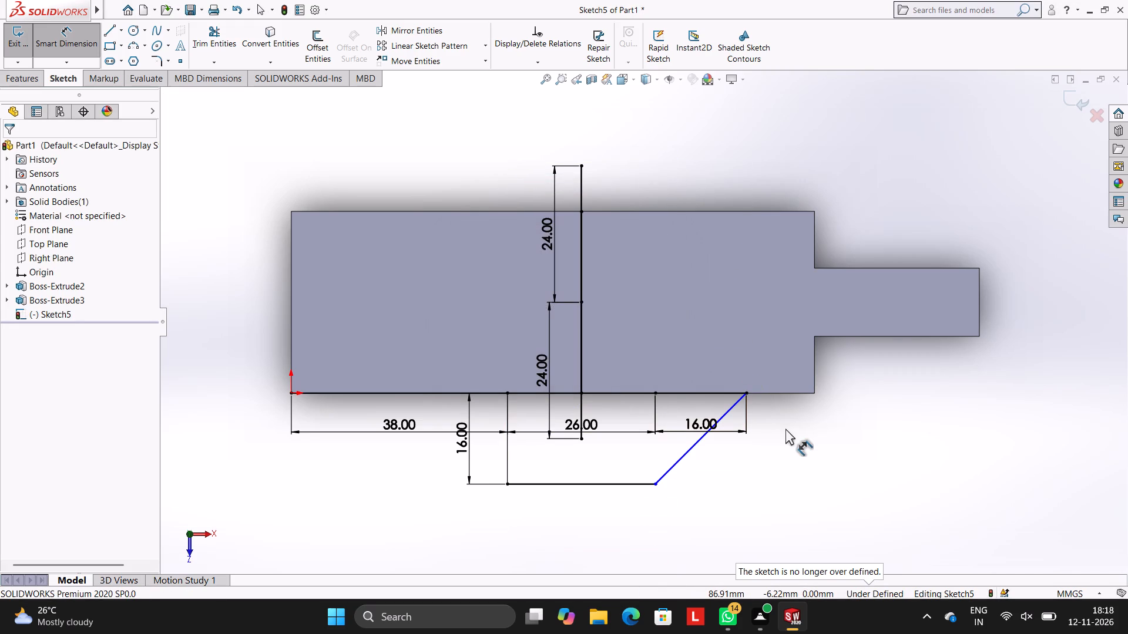
Dimension the diagonal line's length below the block's lower long edge.
left_click(687, 455)
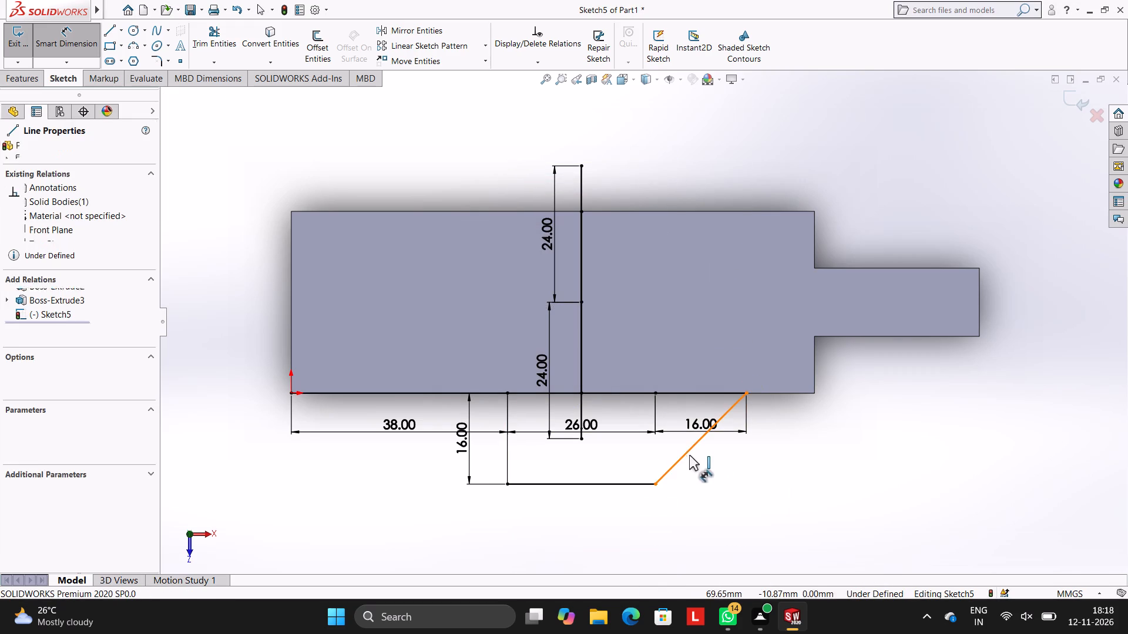
left_click(737, 480)
left_click(682, 458)
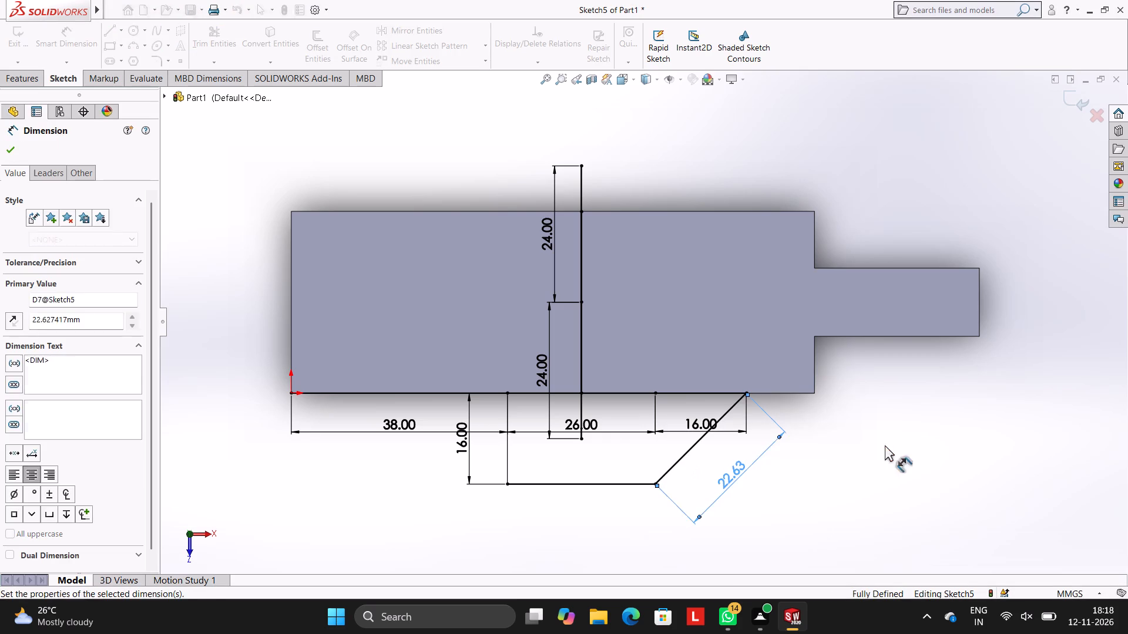
left_click(885, 445)
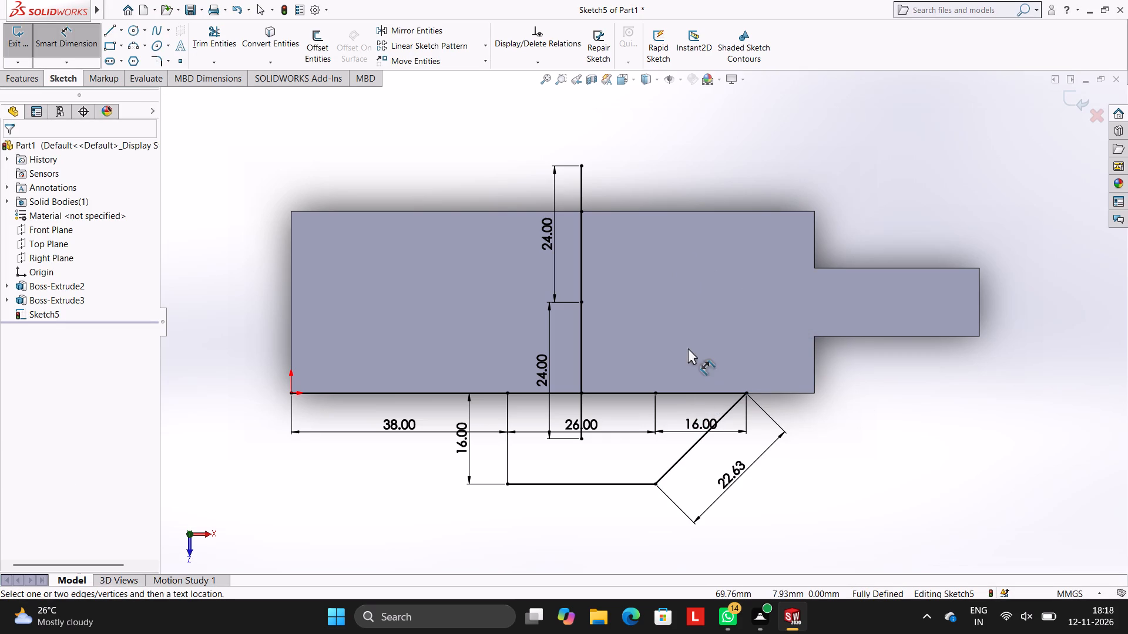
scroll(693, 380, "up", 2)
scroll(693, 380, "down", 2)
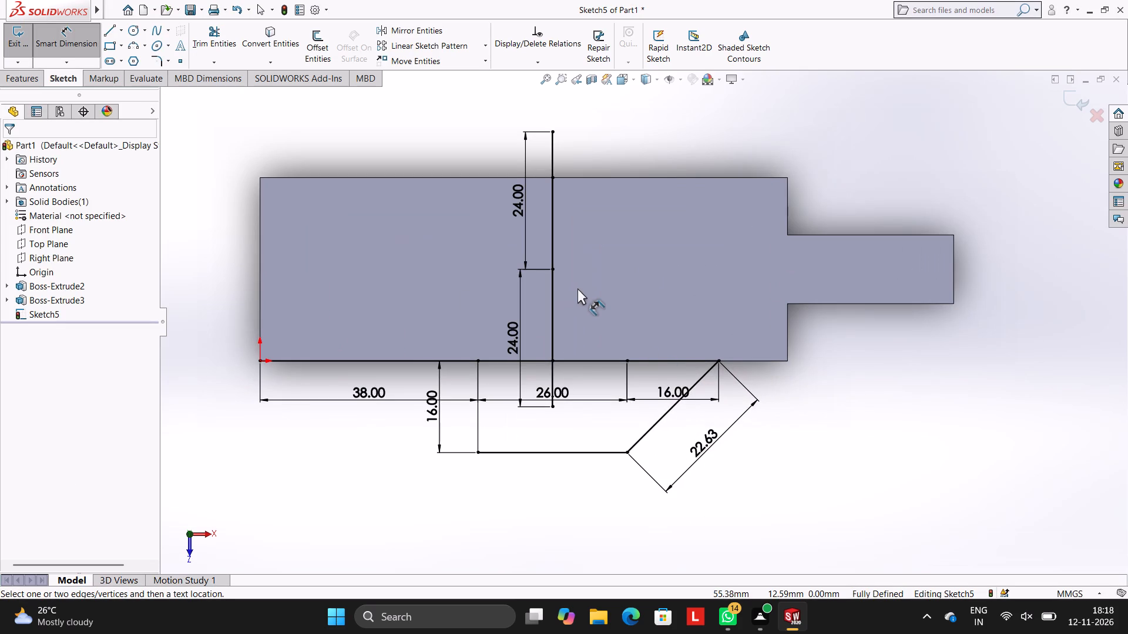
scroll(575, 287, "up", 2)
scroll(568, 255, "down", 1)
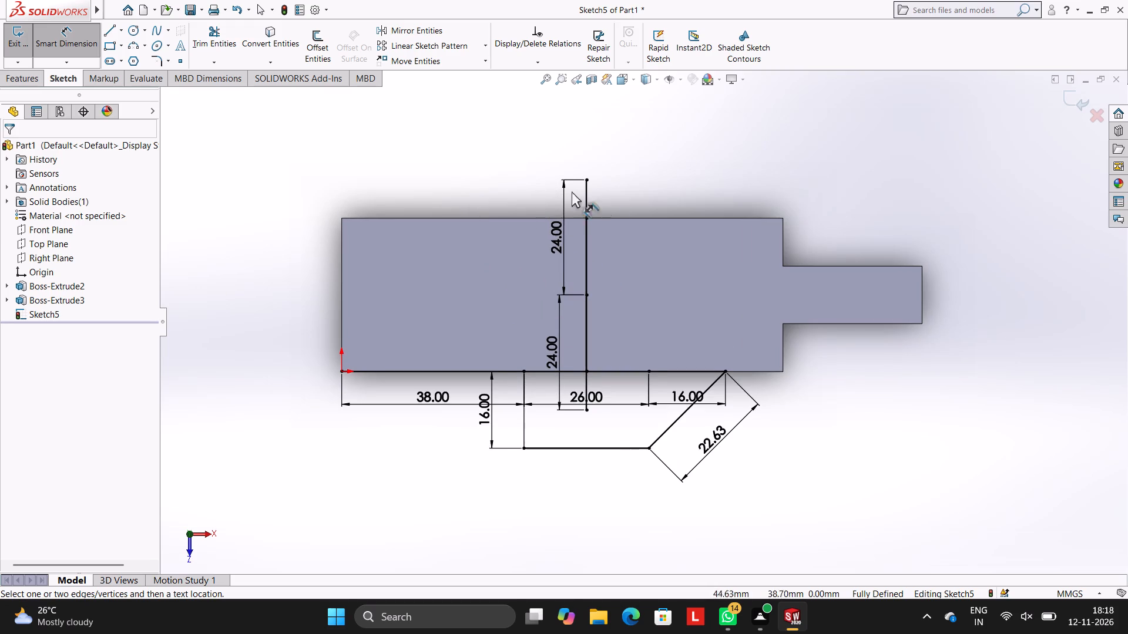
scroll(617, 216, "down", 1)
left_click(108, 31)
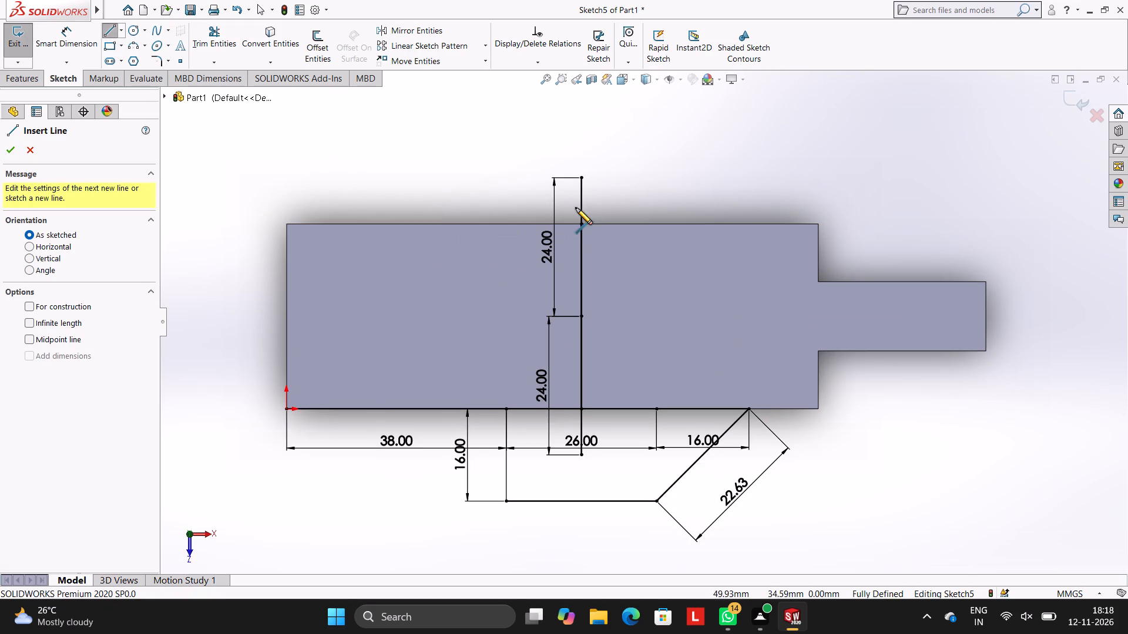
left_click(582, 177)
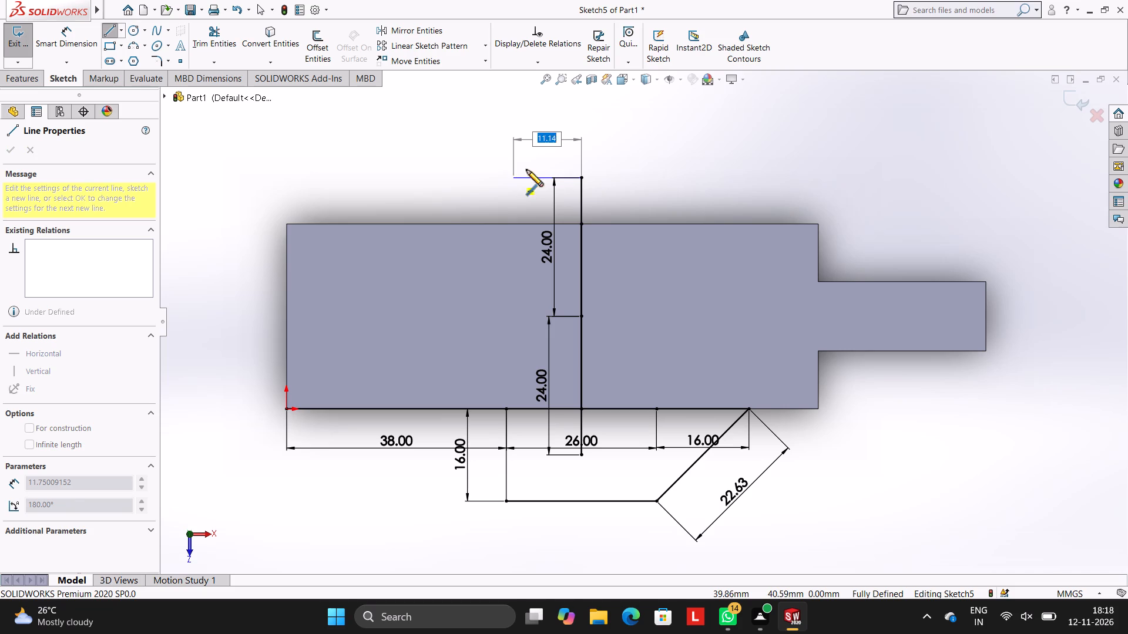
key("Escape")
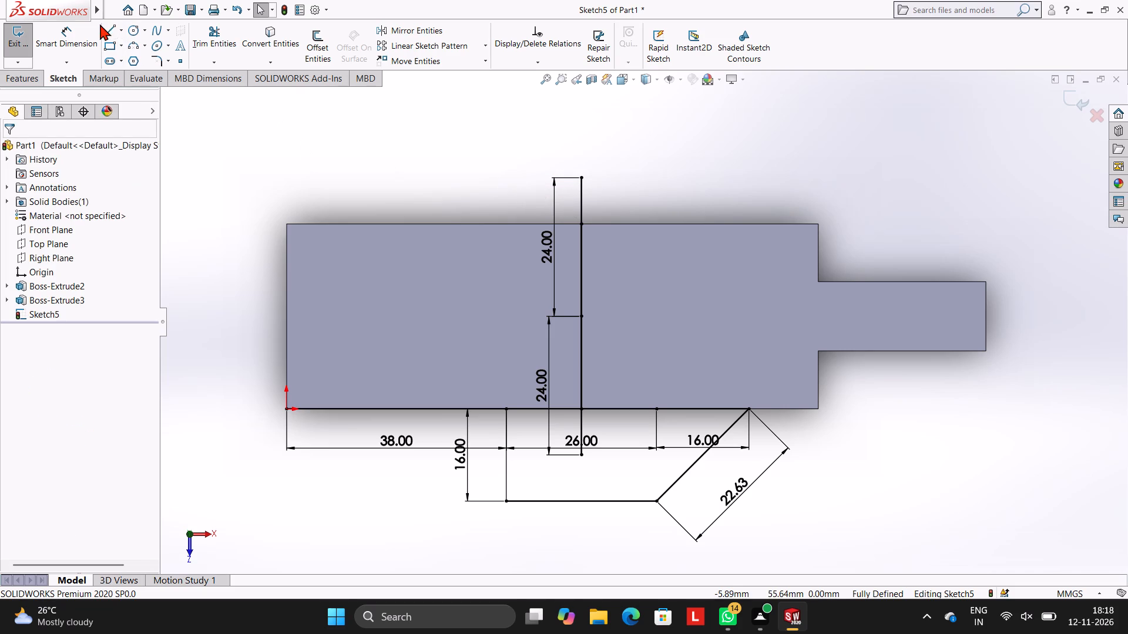
Draw 38 mm and 26 mm lines along the block's upper long edge from its corner, plus a third ending directly above the diagonal's outer end.
left_click(108, 27)
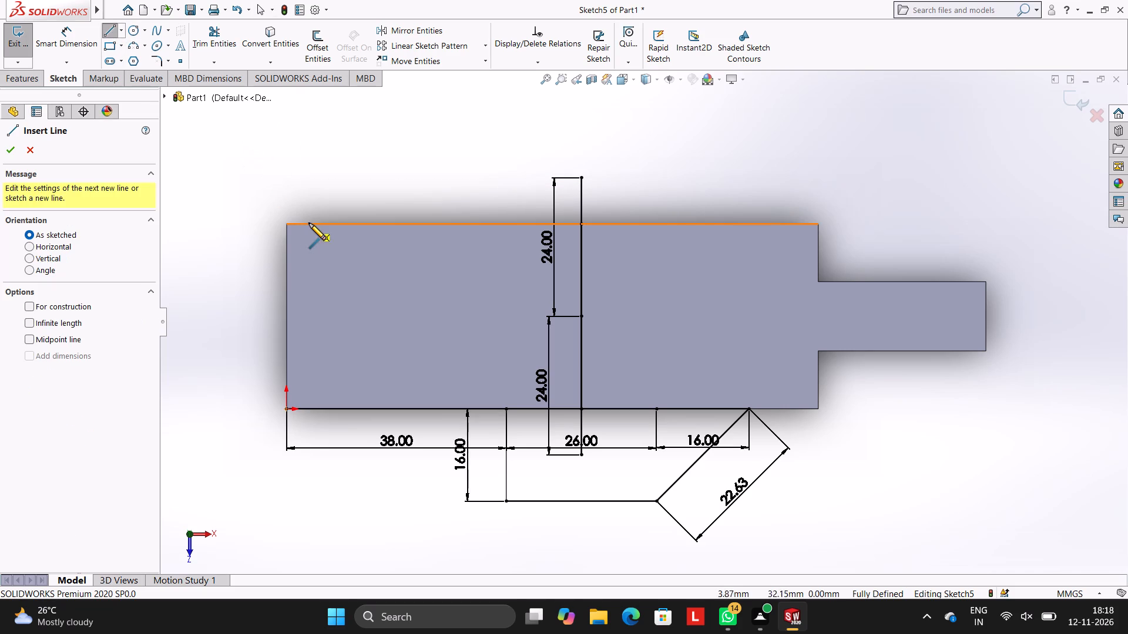
left_click(287, 224)
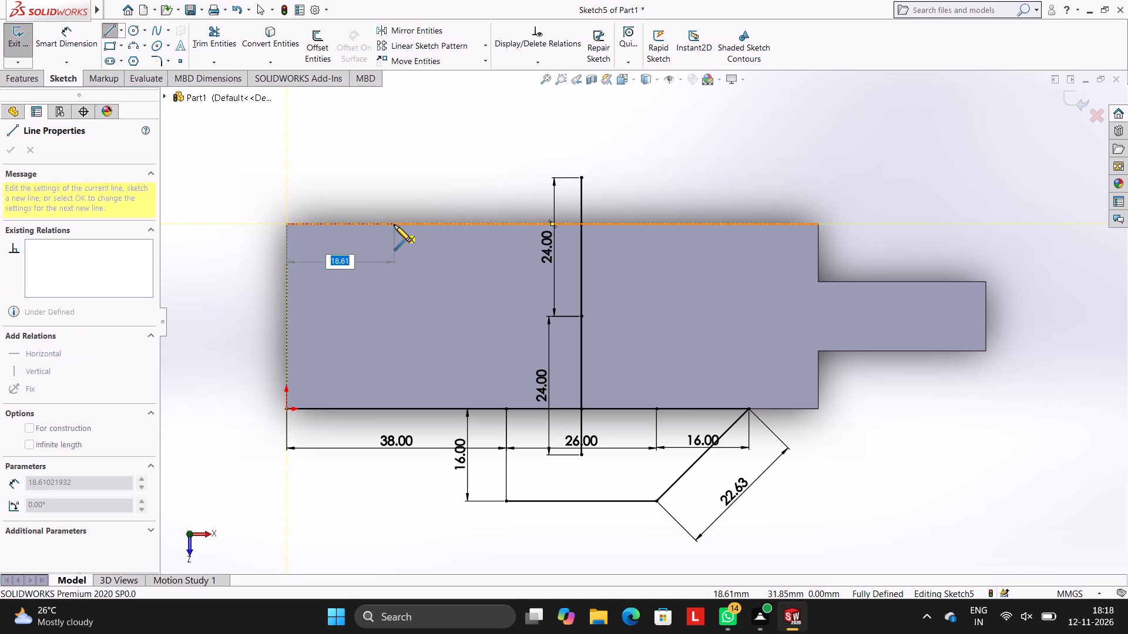
type("38")
key("Return")
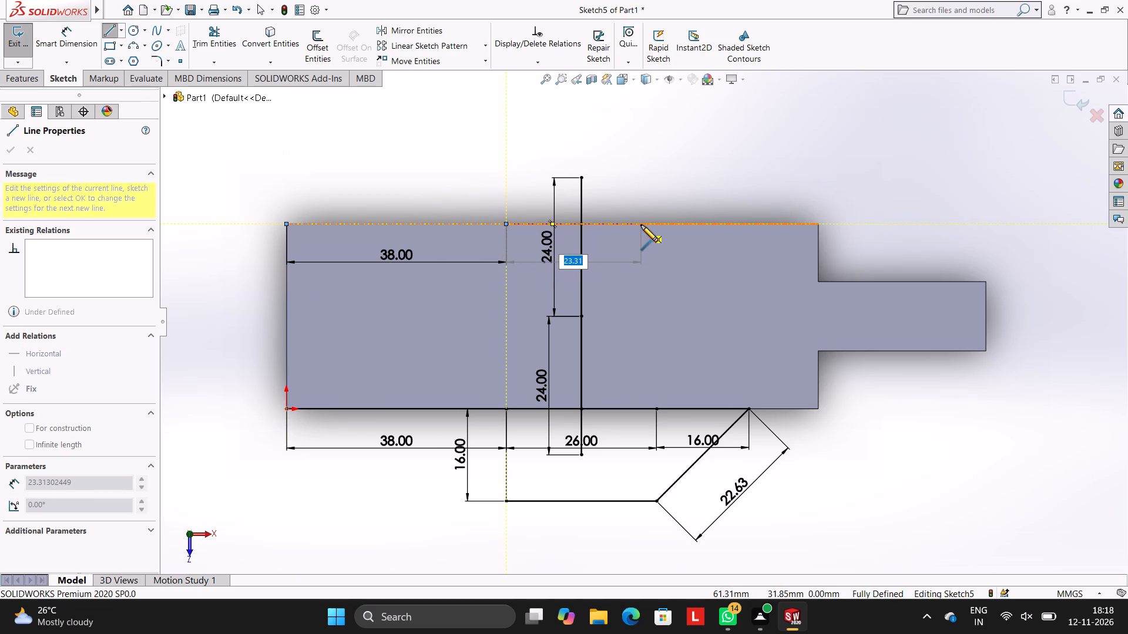
type("26")
key("Return")
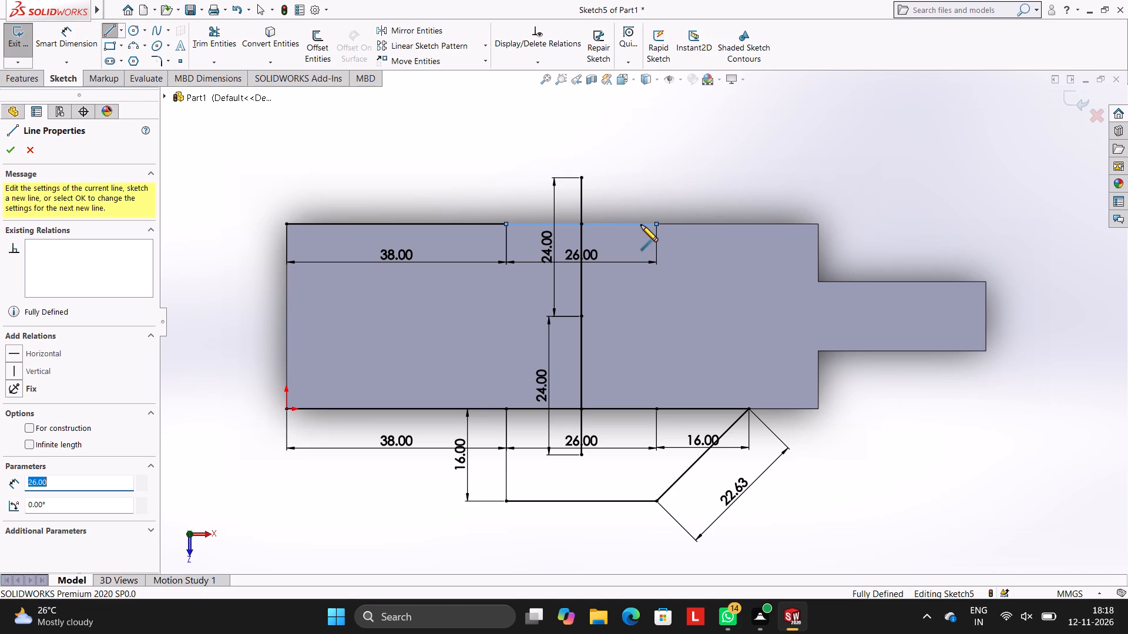
left_click(747, 222)
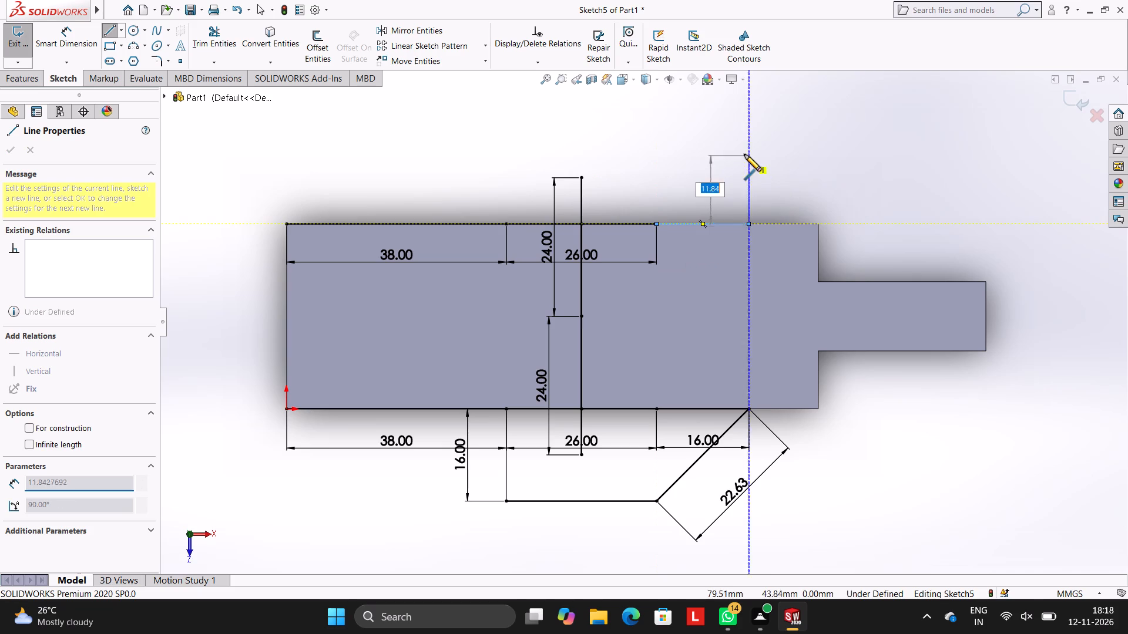
key("Escape")
key("Escape")
key("Escape")
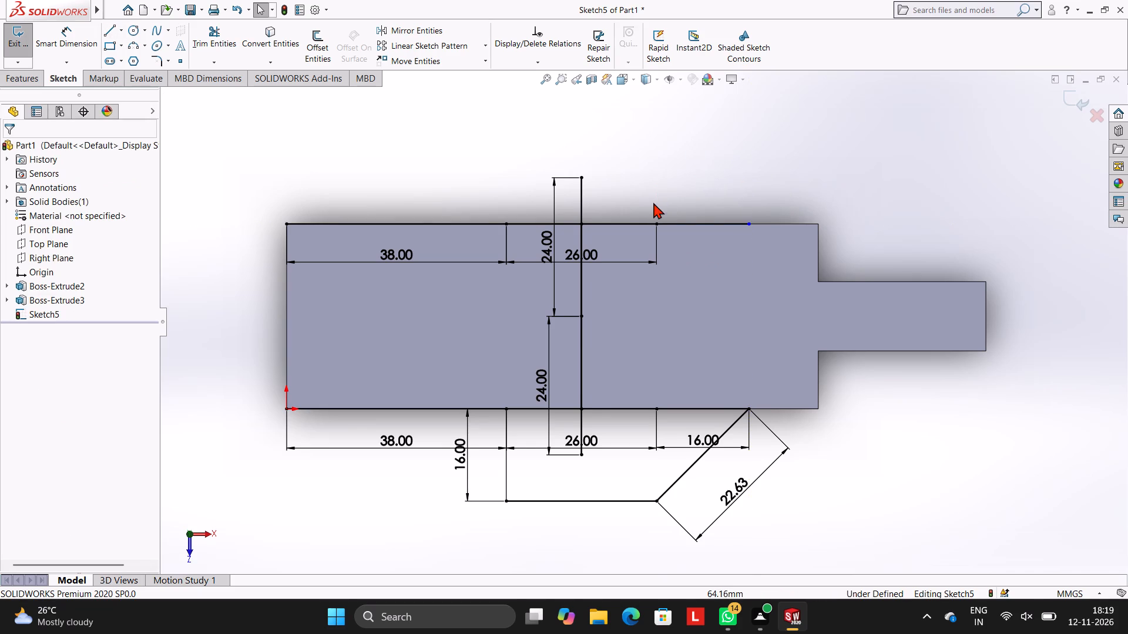
Draw a 16 mm line up from the upper 26 mm line's midpoint, then 13 mm horizontally and down to the junction with the 38 mm line.
scroll(647, 199, "up", 1)
scroll(647, 199, "down", 1)
left_click(105, 28)
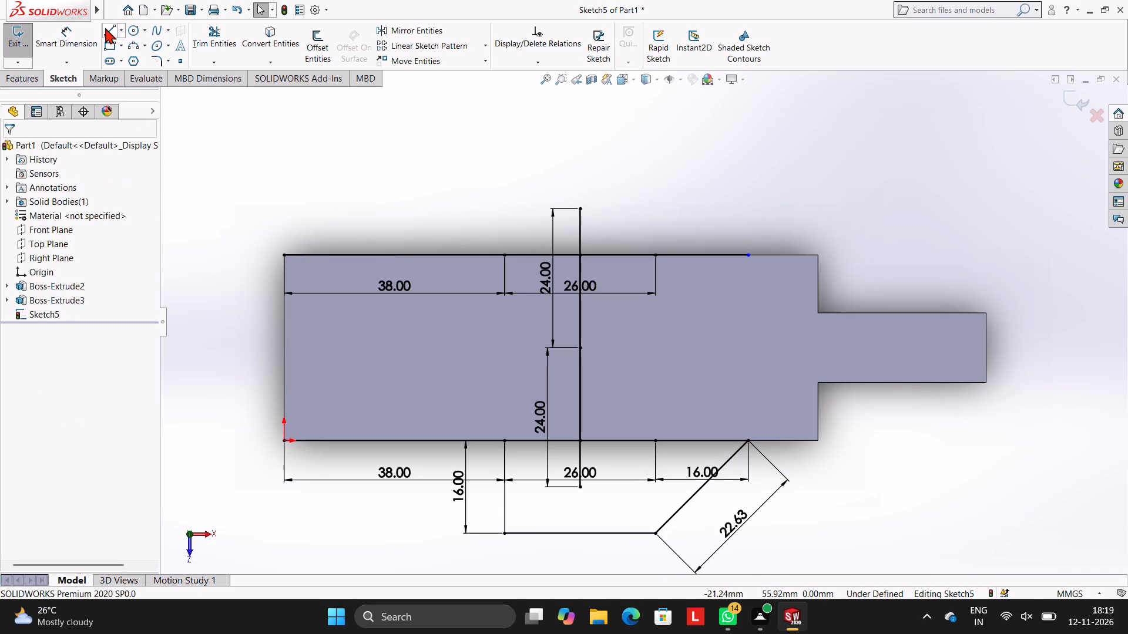
left_click(580, 254)
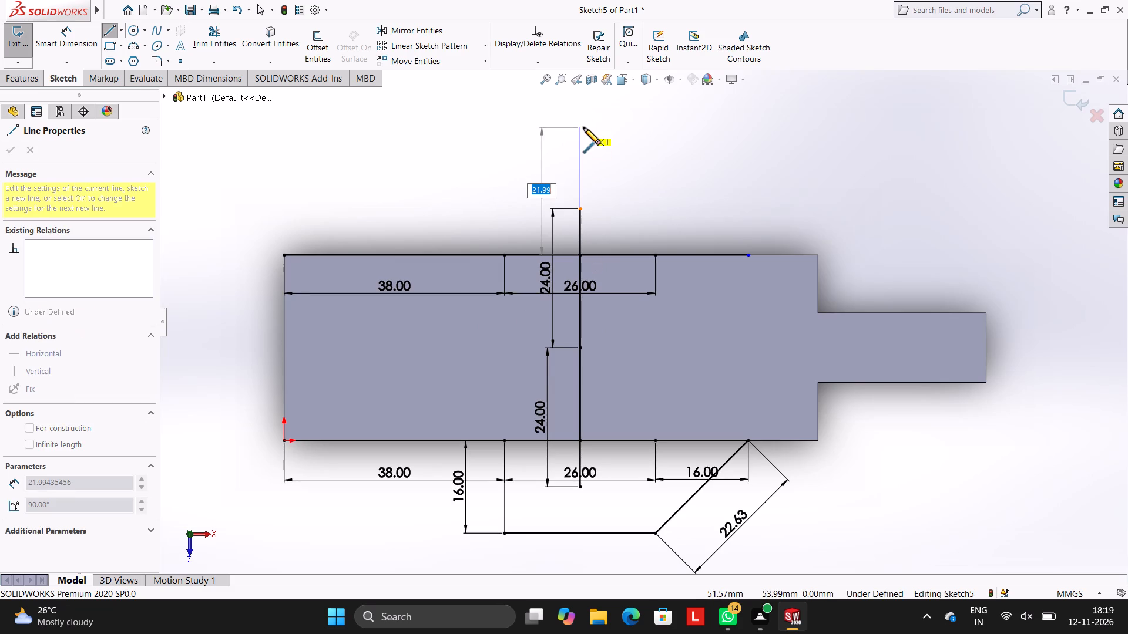
type("16")
key("Return")
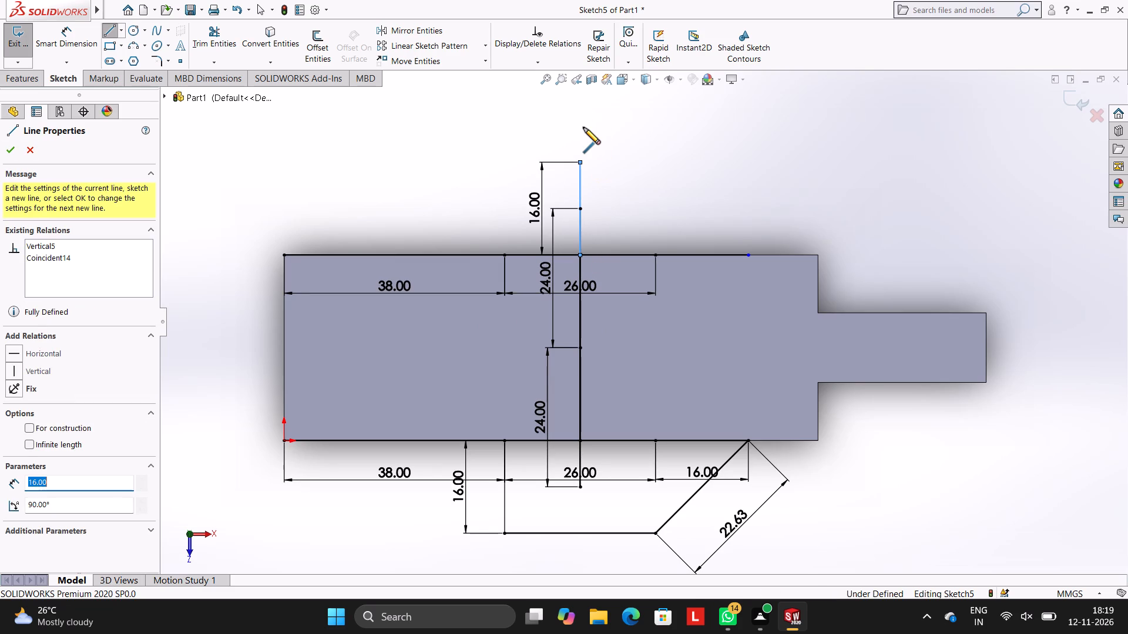
left_click(503, 164)
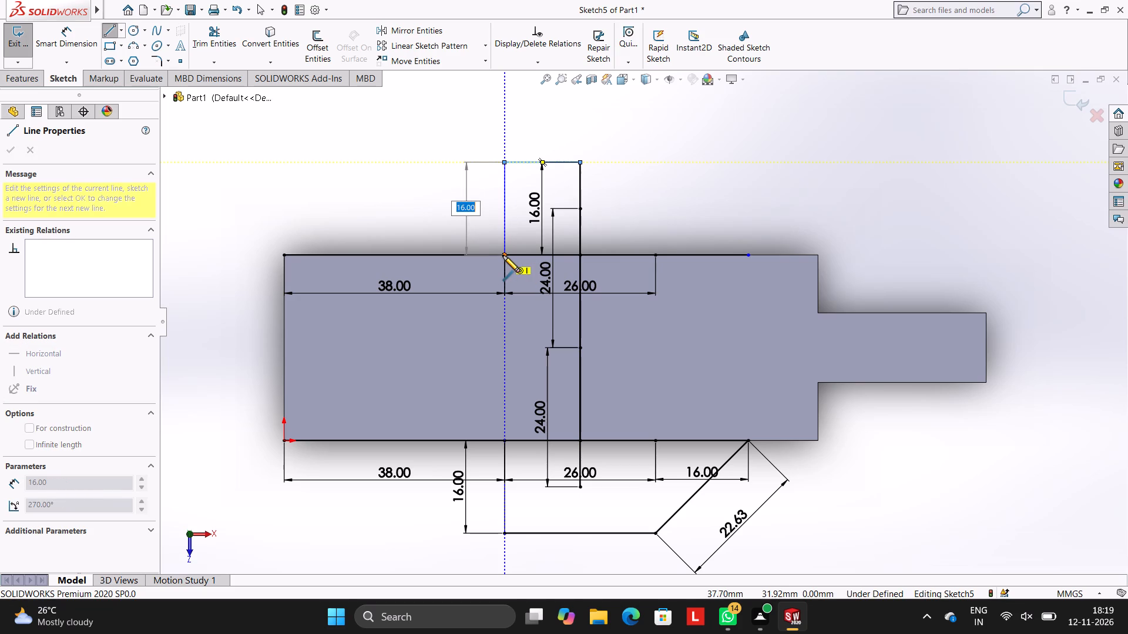
left_click(503, 255)
key("Escape")
key("Escape")
key("Escape")
scroll(758, 262, "up", 2)
scroll(758, 262, "down", 2)
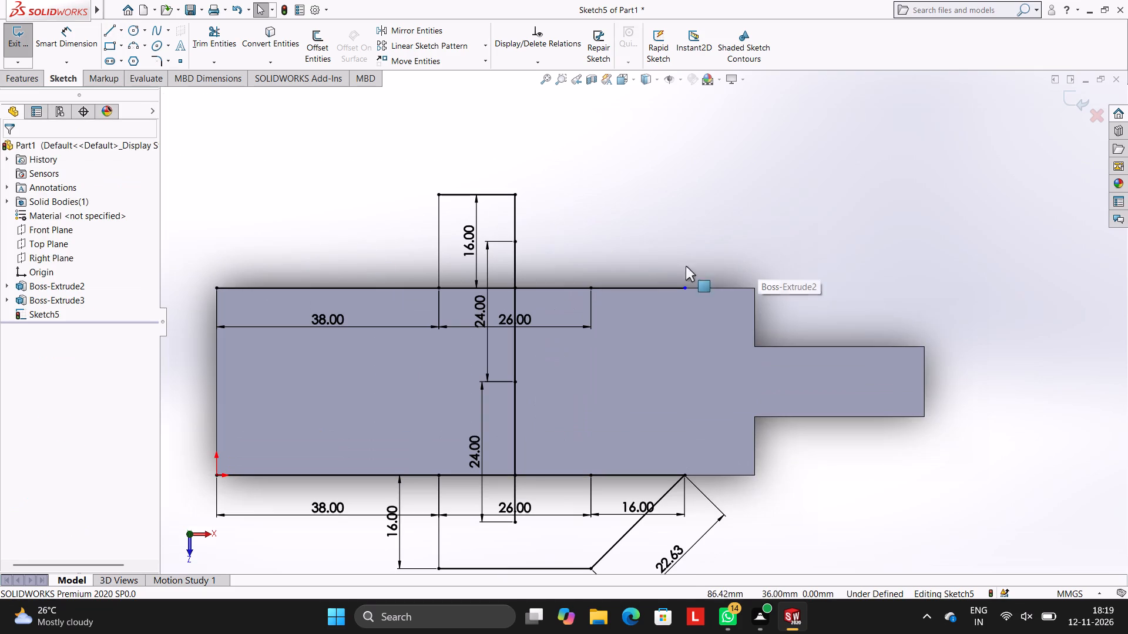
Draw a vertical line up from the upper 26 mm line's outer end, level with the 13 mm line, and a diagonal to the third edge line's end.
left_click(110, 28)
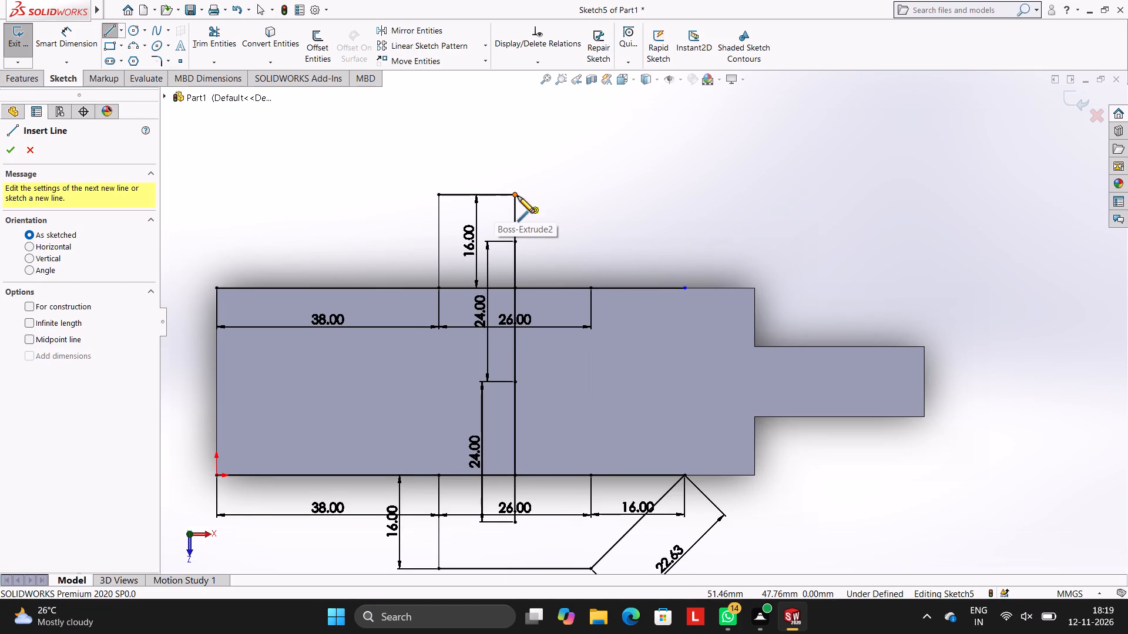
left_click(590, 287)
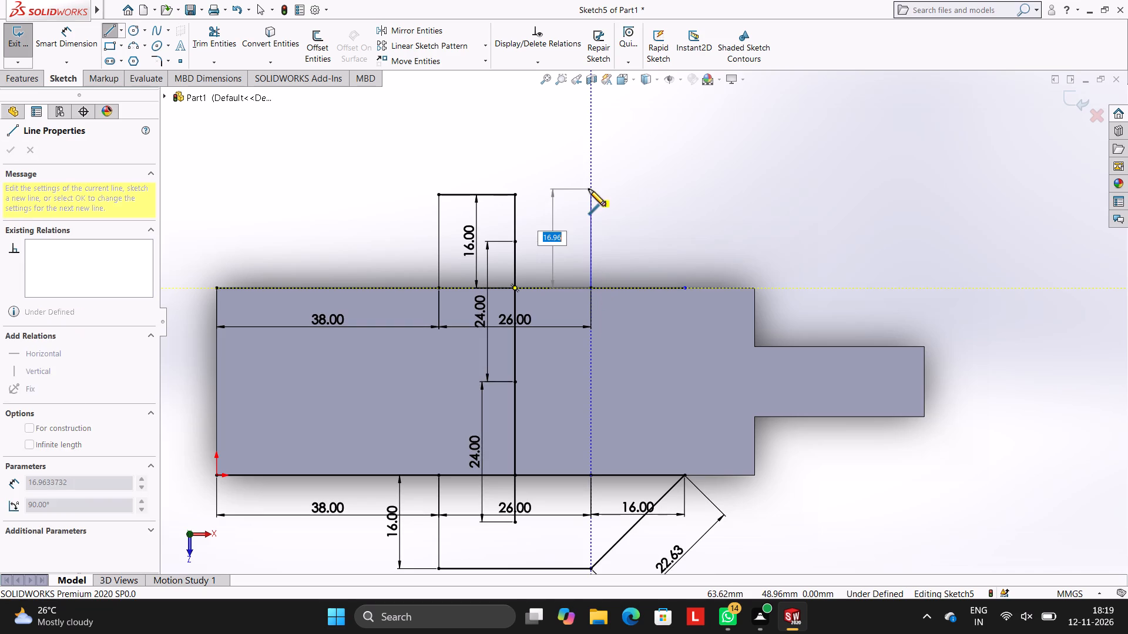
left_click(590, 198)
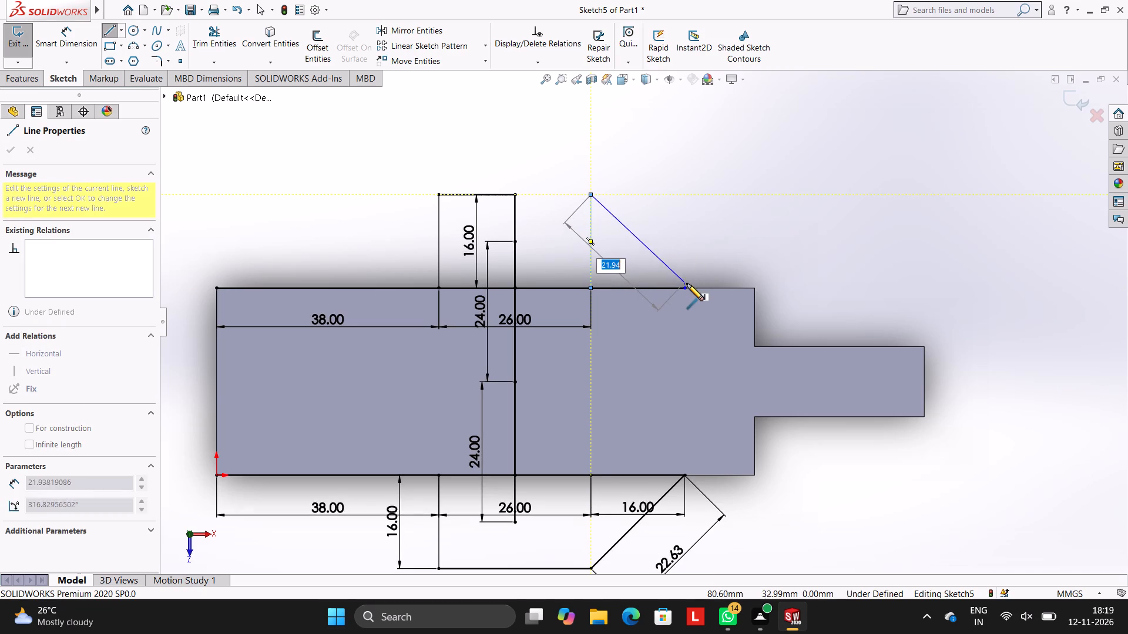
left_click(684, 288)
key("Escape")
key("Escape")
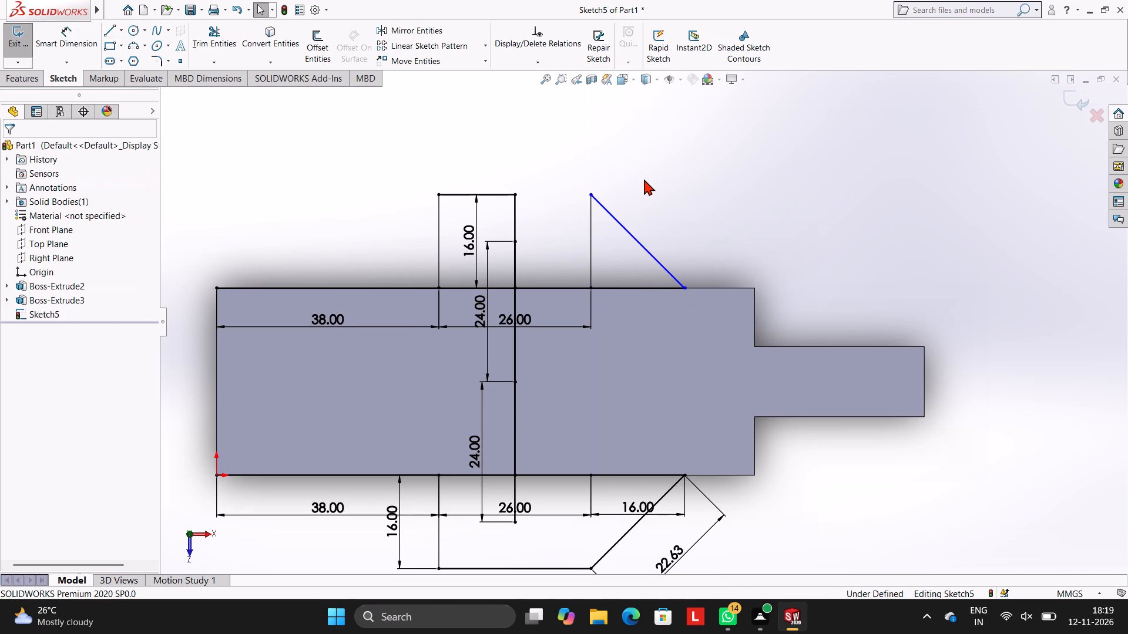
key("Escape")
Trim away the 13 mm horizontal line above the block's upper long edge.
left_click(214, 49)
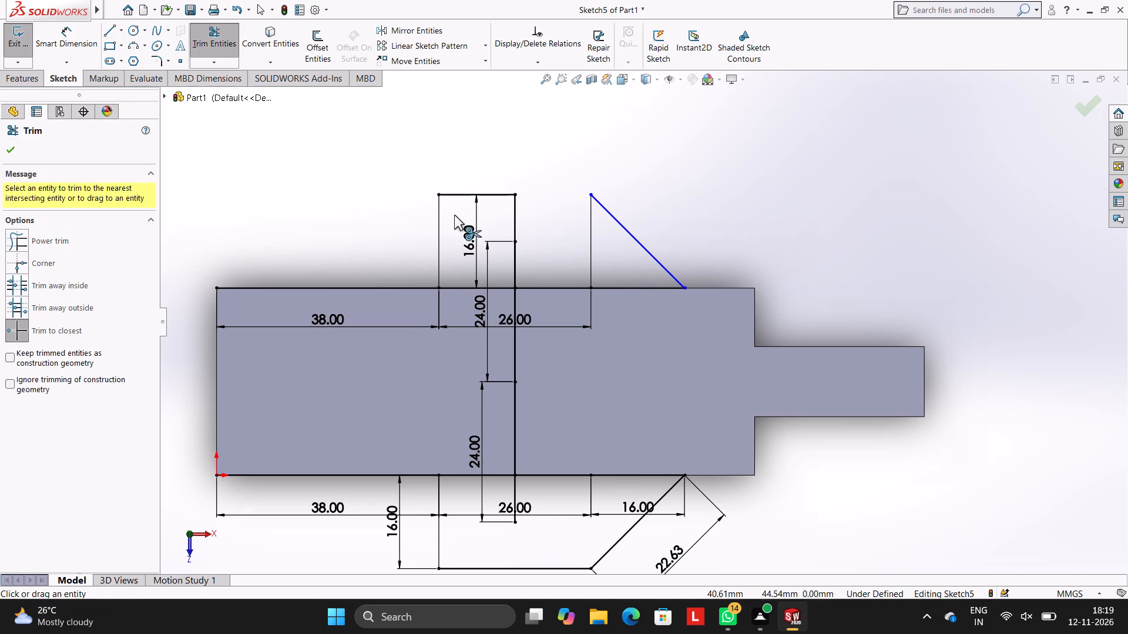
left_click(452, 195)
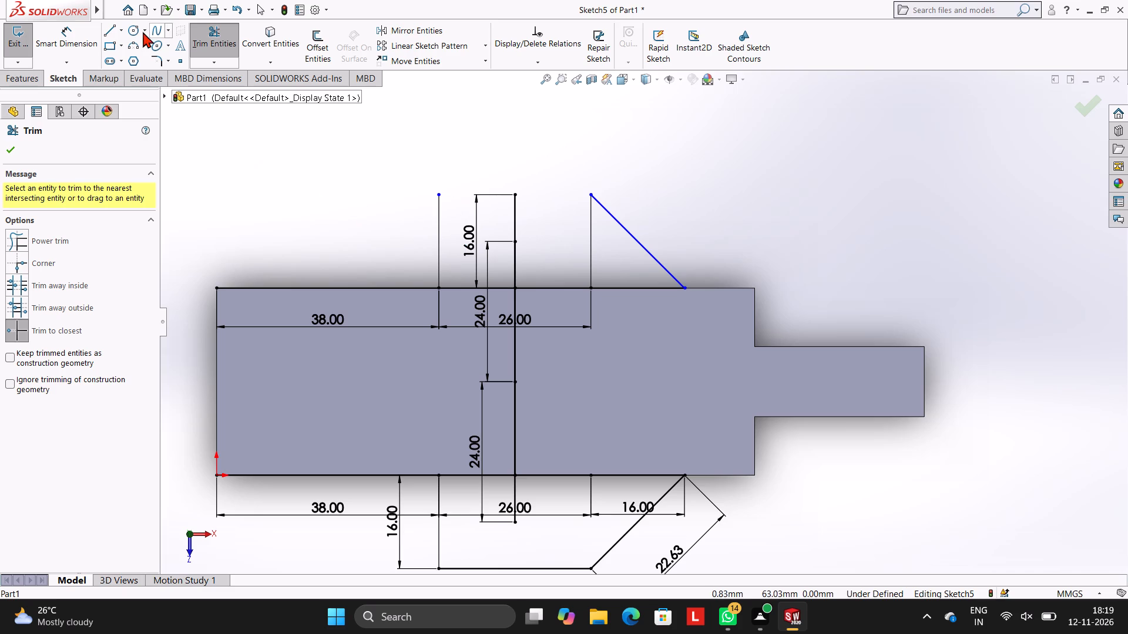
left_click(110, 28)
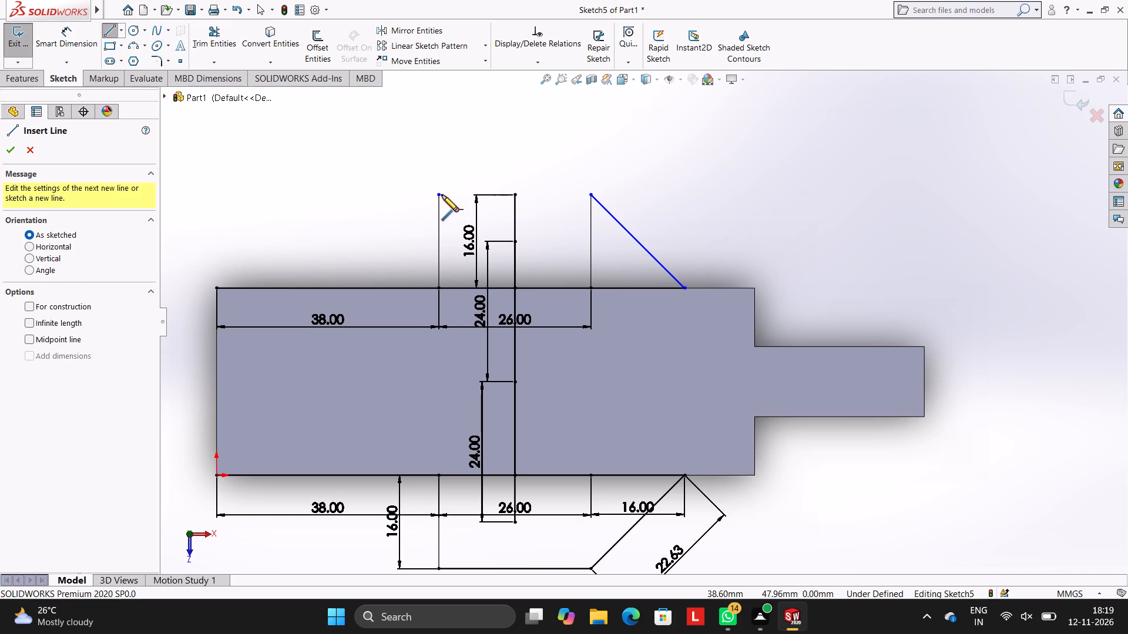
key("Escape")
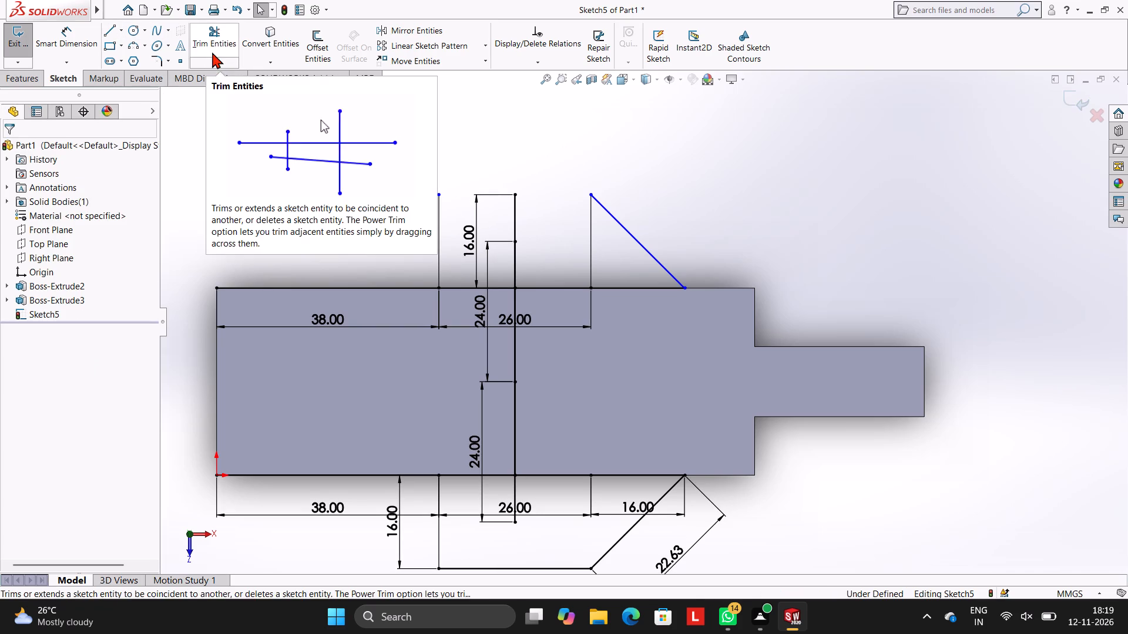
Trim away the 16 mm vertical line rising from the midpoint of the upper 26 mm edge line, accepting removal of its dimension.
left_click(216, 43)
left_click(512, 225)
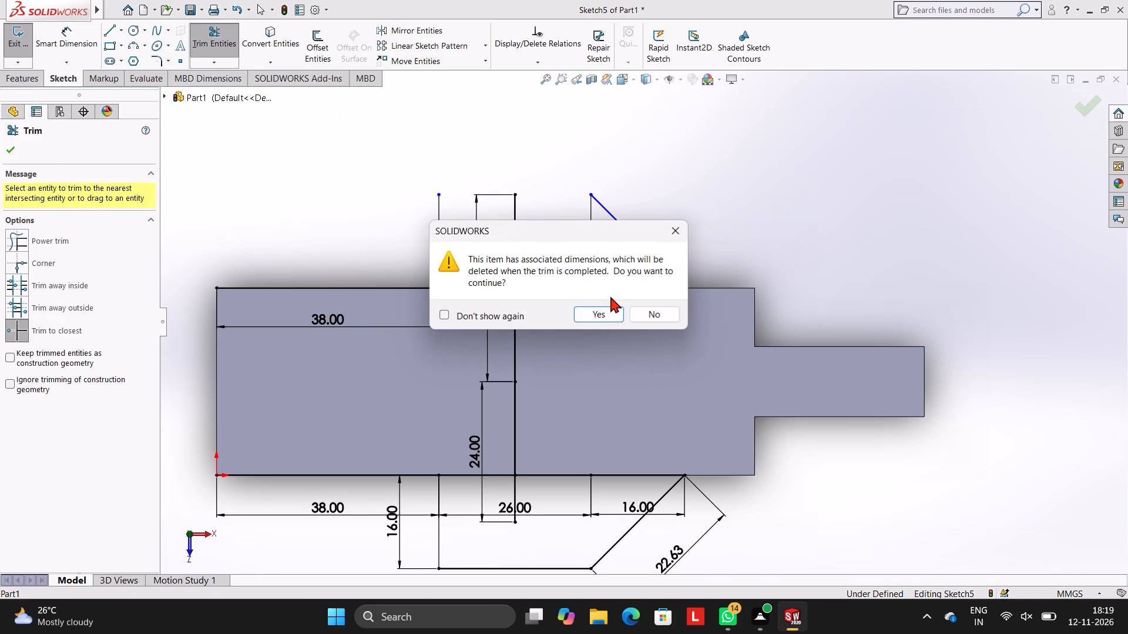
left_click(611, 313)
Draw a 26 mm horizontal line joining the tops of the two vertical lines above the block's upper long edge.
left_click(108, 32)
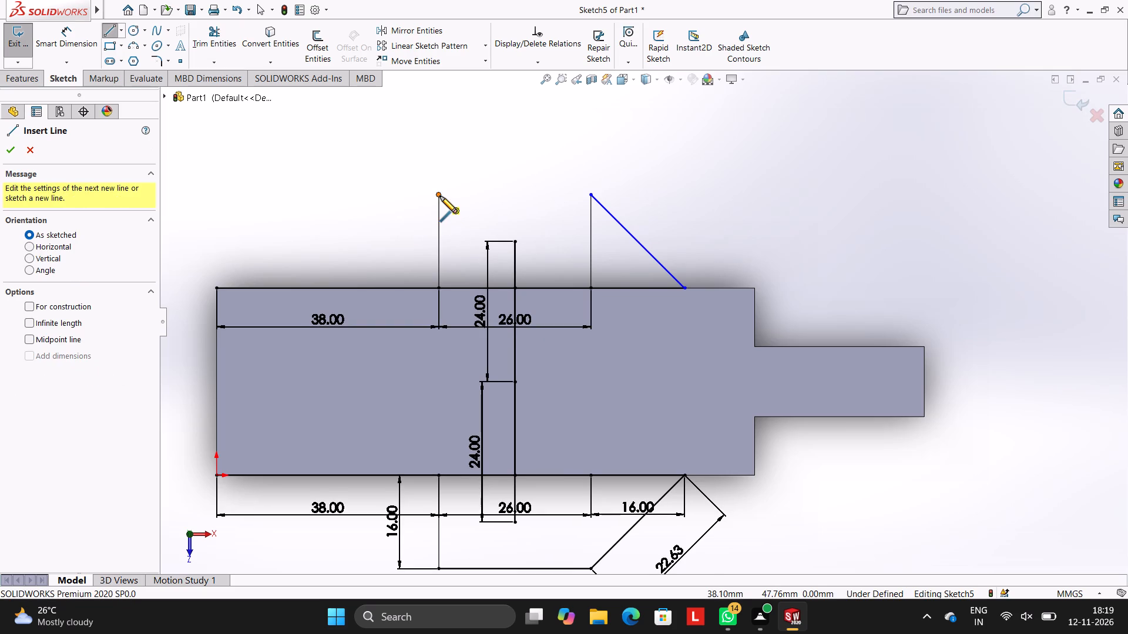
left_click(439, 194)
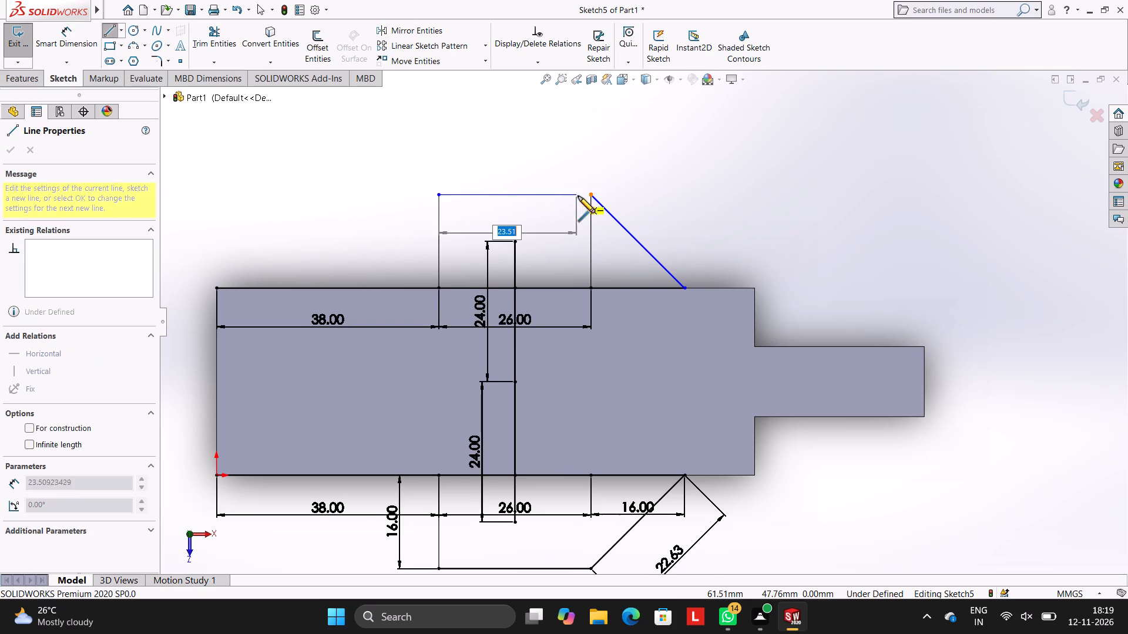
left_click(592, 195)
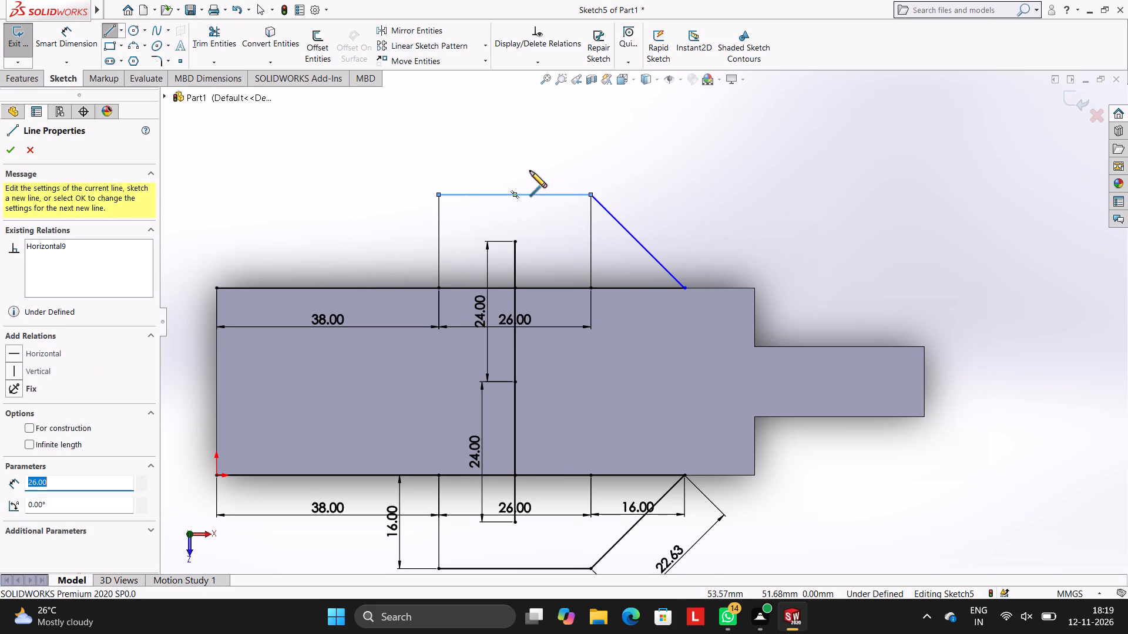
key("Escape")
key("Escape")
key("Escape")
scroll(570, 397, "up", 1)
scroll(570, 397, "down", 1)
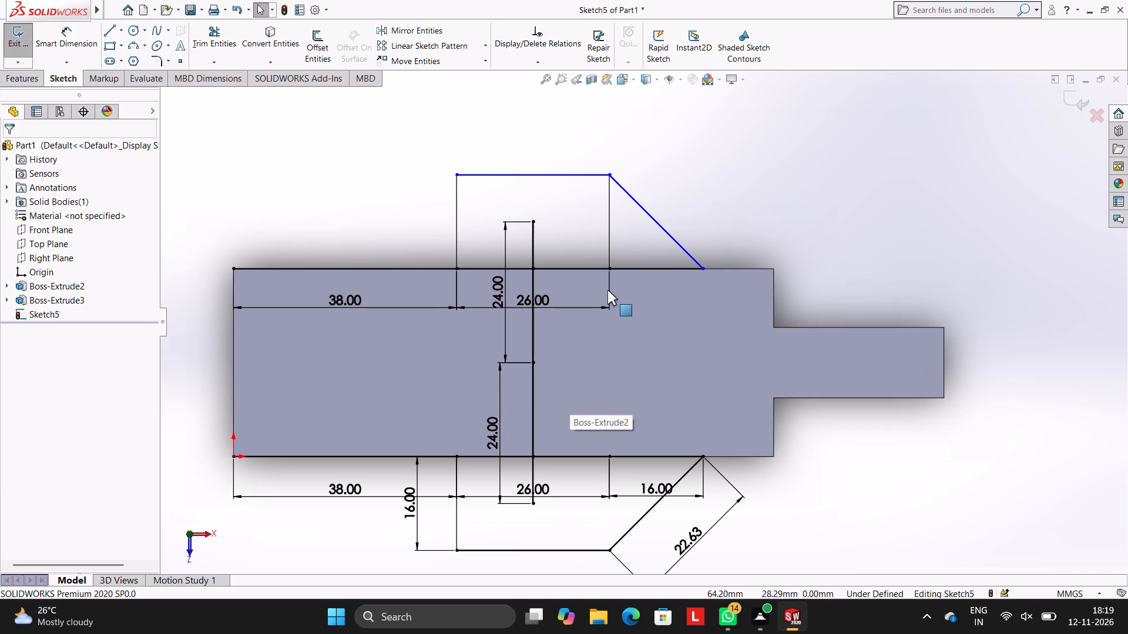
key("Escape")
Trim away the 38 mm lines along the block's upper and lower long edges.
scroll(662, 195, "up", 2)
scroll(661, 195, "down", 2)
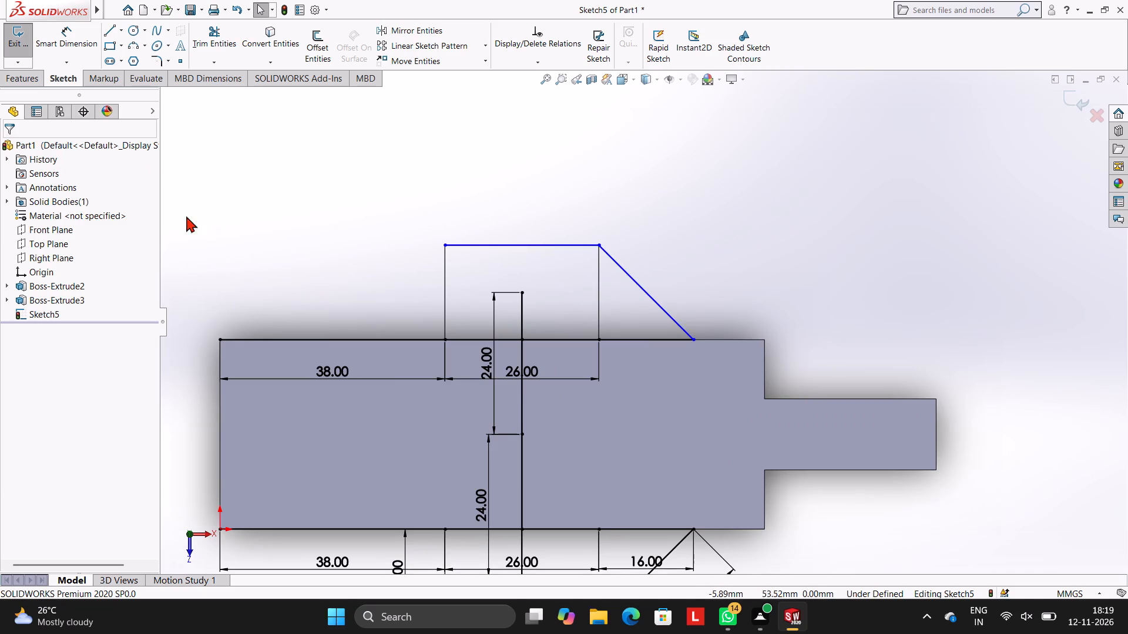
left_click(217, 49)
left_click(284, 339)
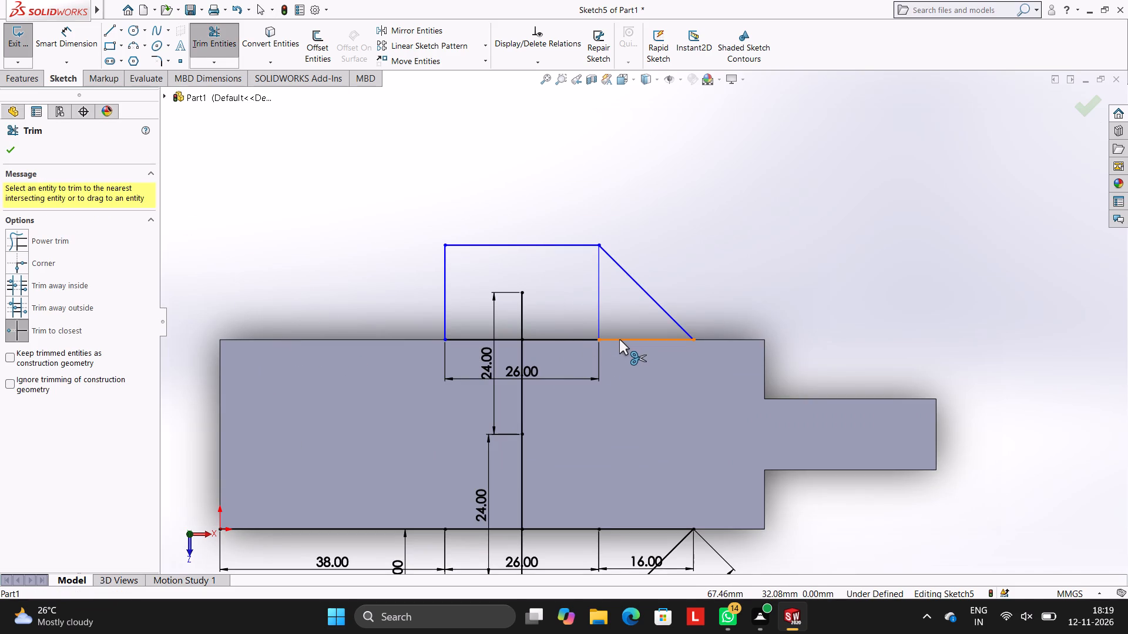
scroll(532, 464, "up", 3)
scroll(532, 464, "down", 2)
left_click(433, 417)
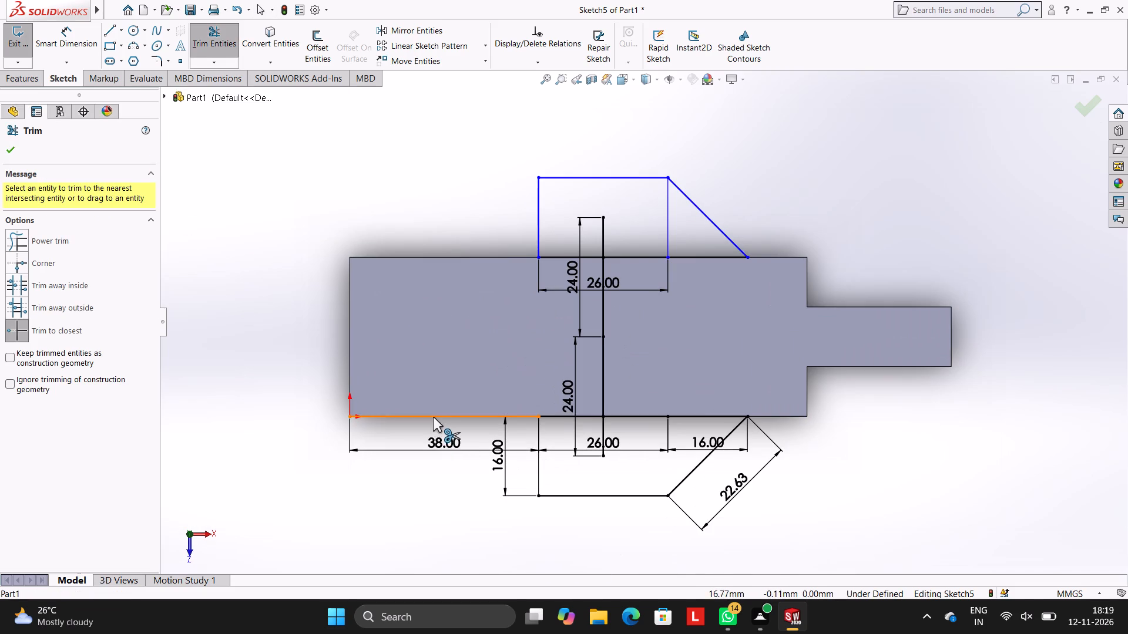
Trim away the central vertical lines crossing the block and the vertical line dividing the upper profile from its diagonal portion.
left_click(603, 355)
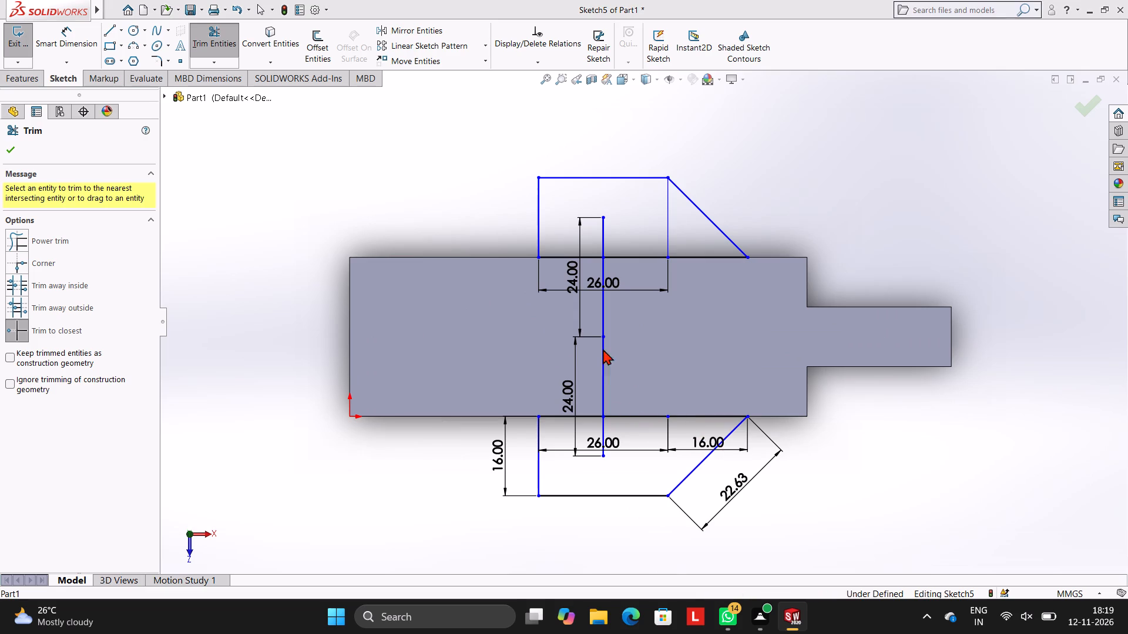
left_click(602, 325)
left_click(603, 299)
key("Delete")
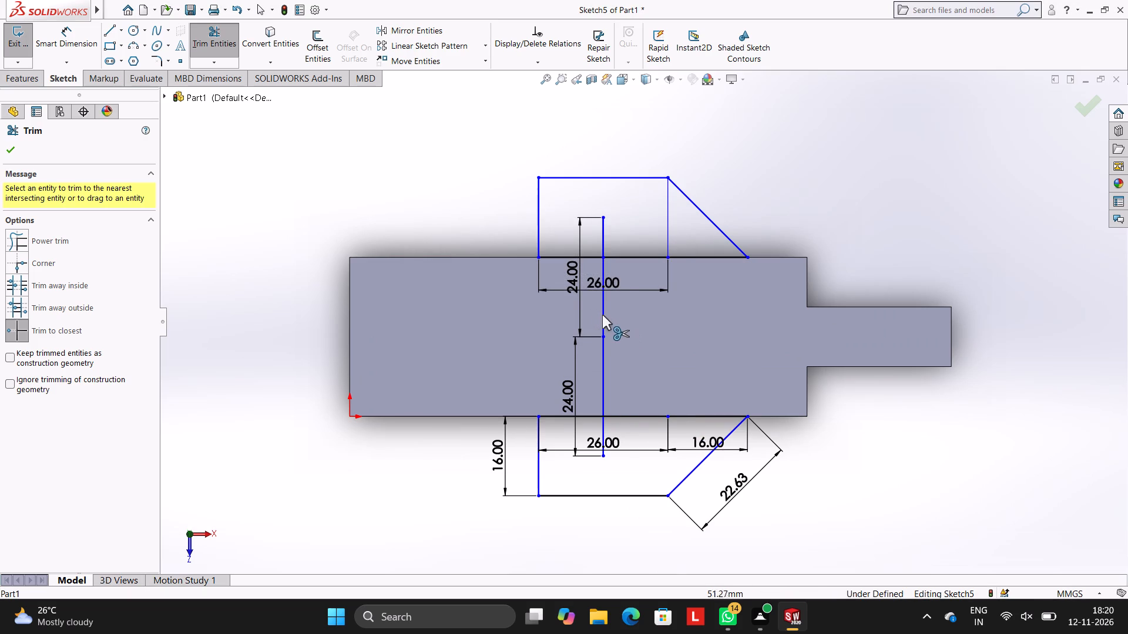
left_click(602, 315)
left_click(603, 338)
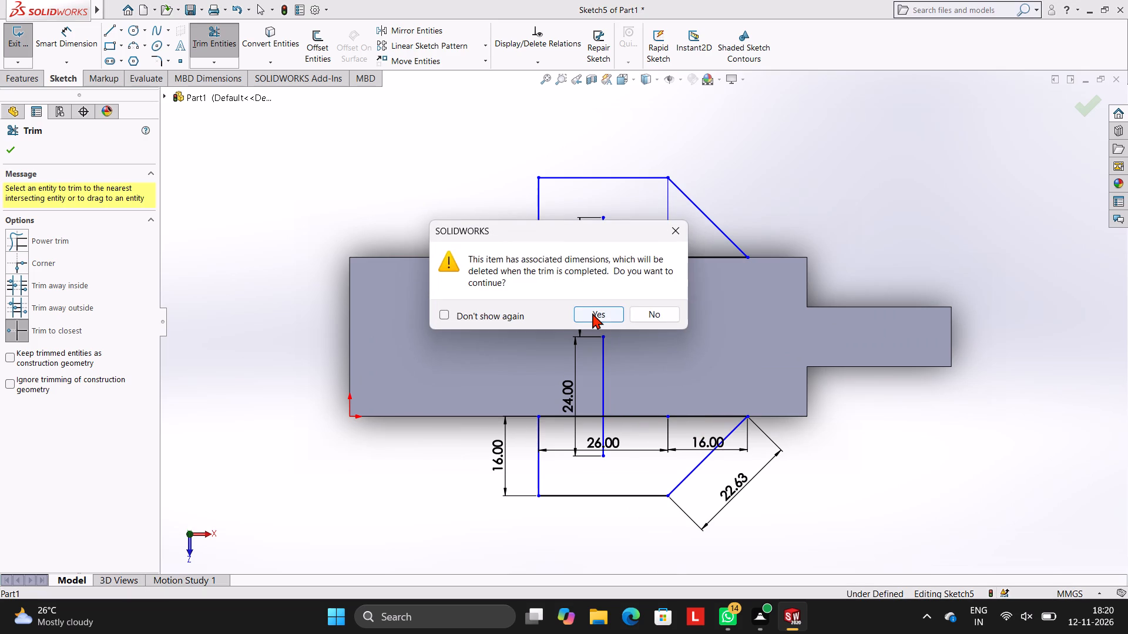
left_click(592, 313)
left_click(602, 439)
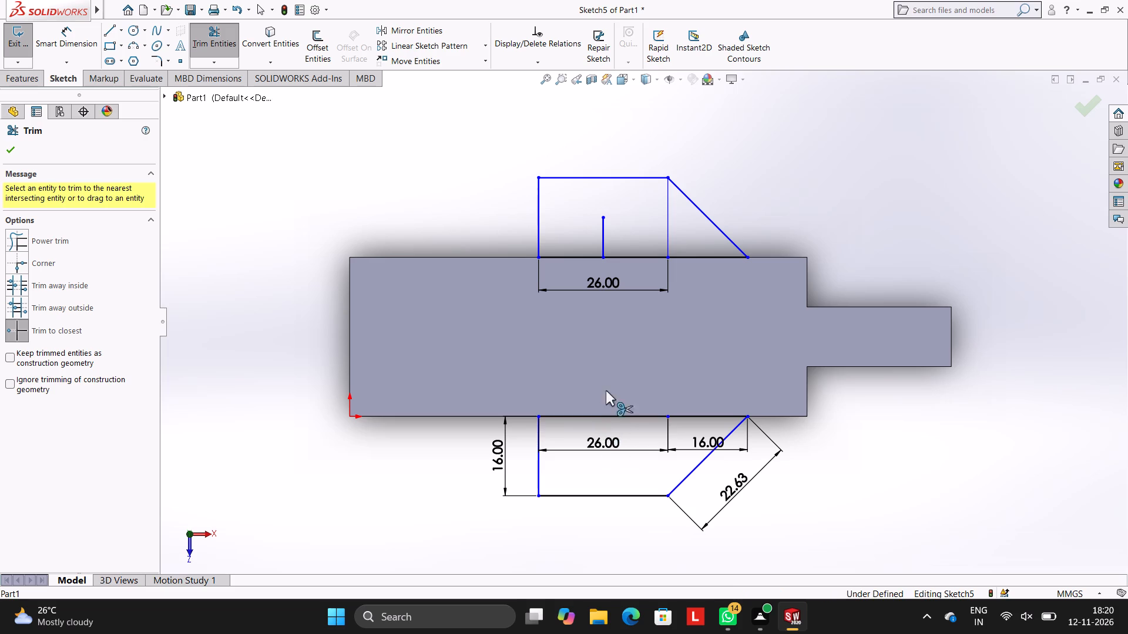
left_click(604, 234)
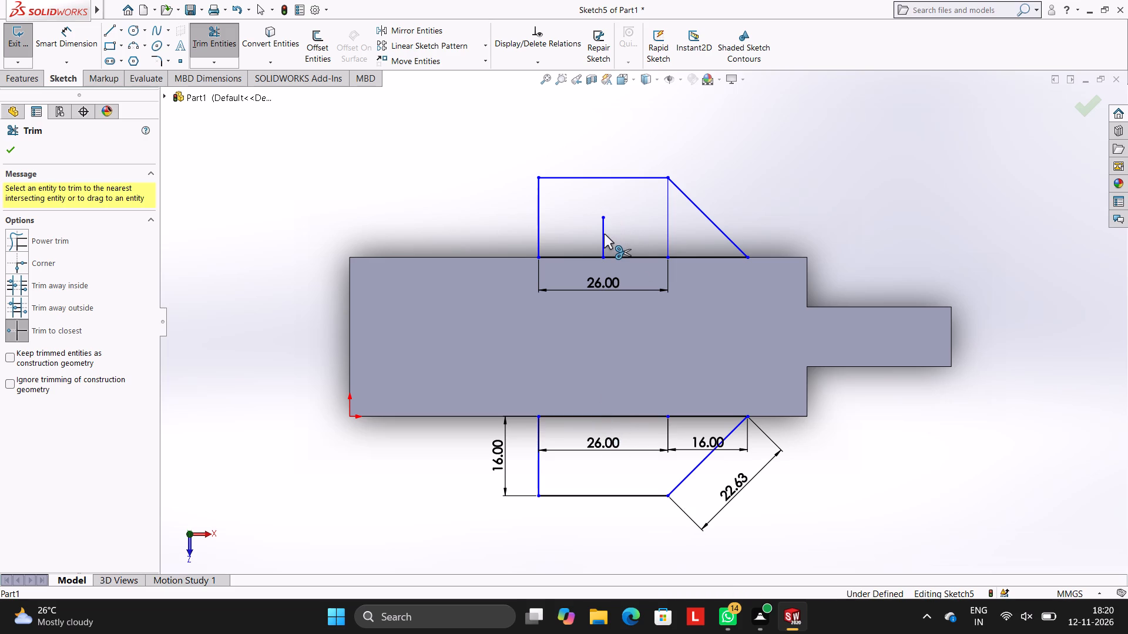
left_click(604, 234)
left_click(666, 225)
Dimension the upper profile's vertical side and its outer horizontal line.
scroll(738, 333, "up", 1)
scroll(738, 333, "down", 2)
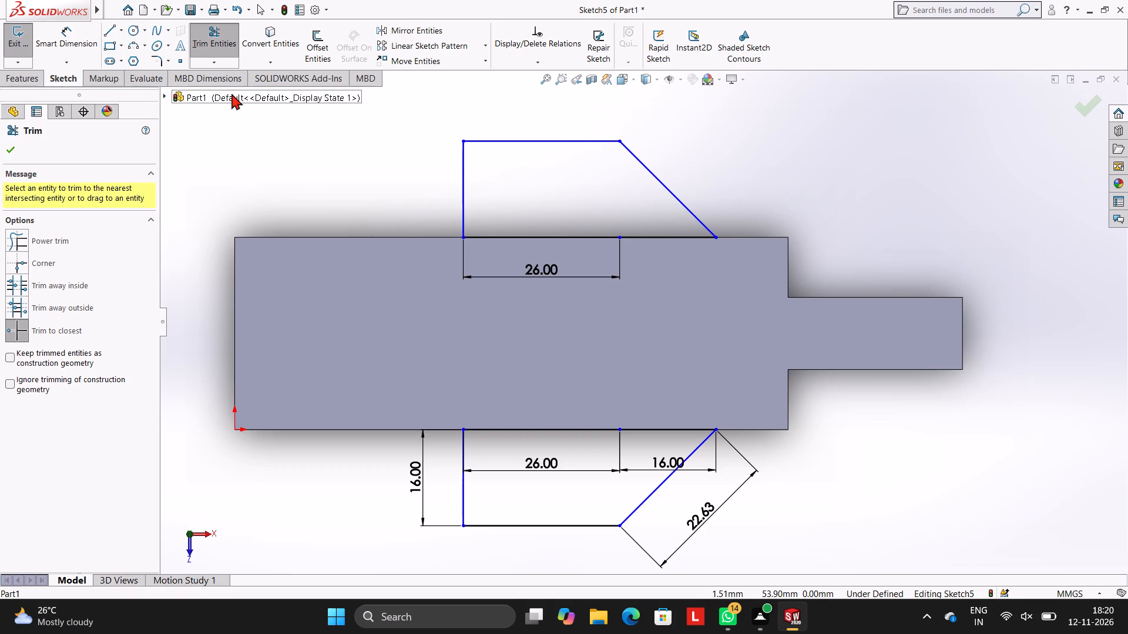
left_click(80, 46)
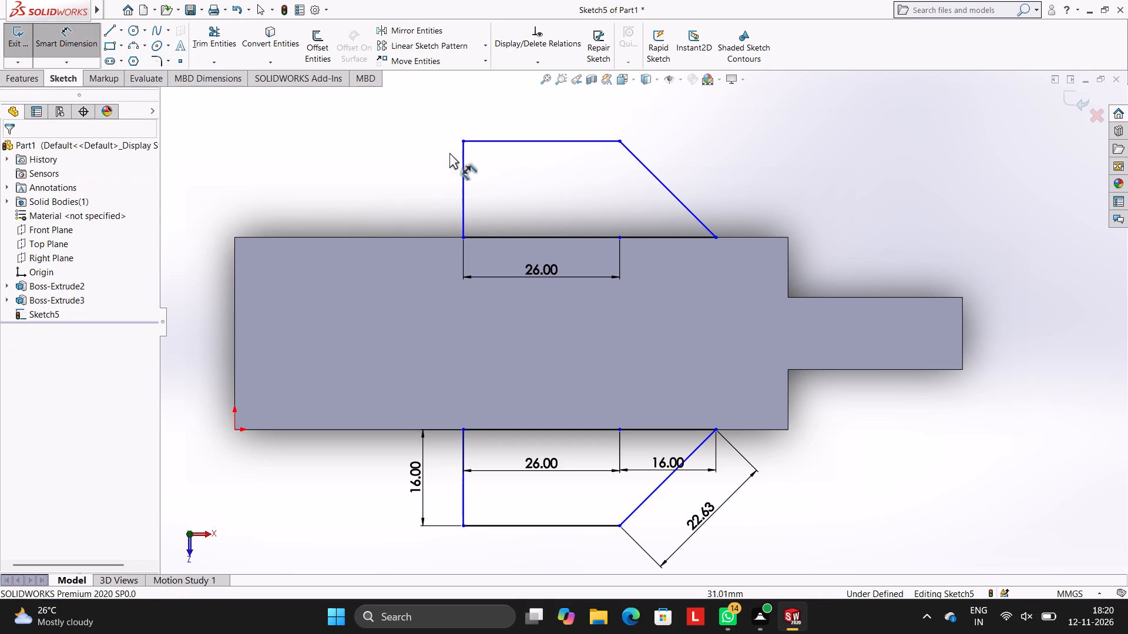
left_click(465, 170)
left_click(315, 173)
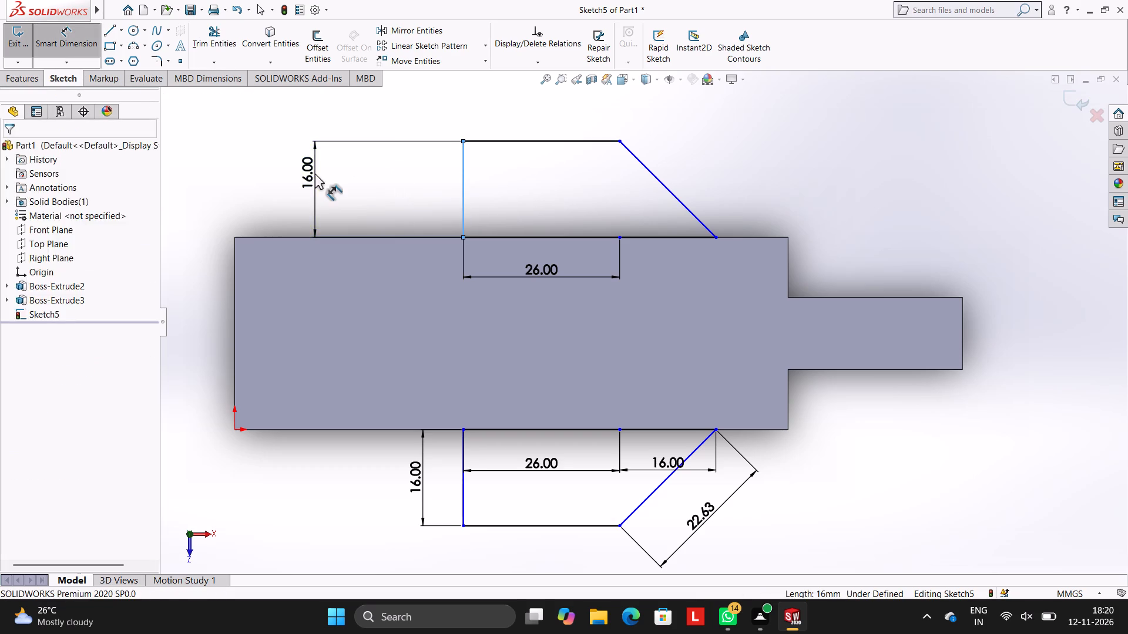
left_click(266, 151)
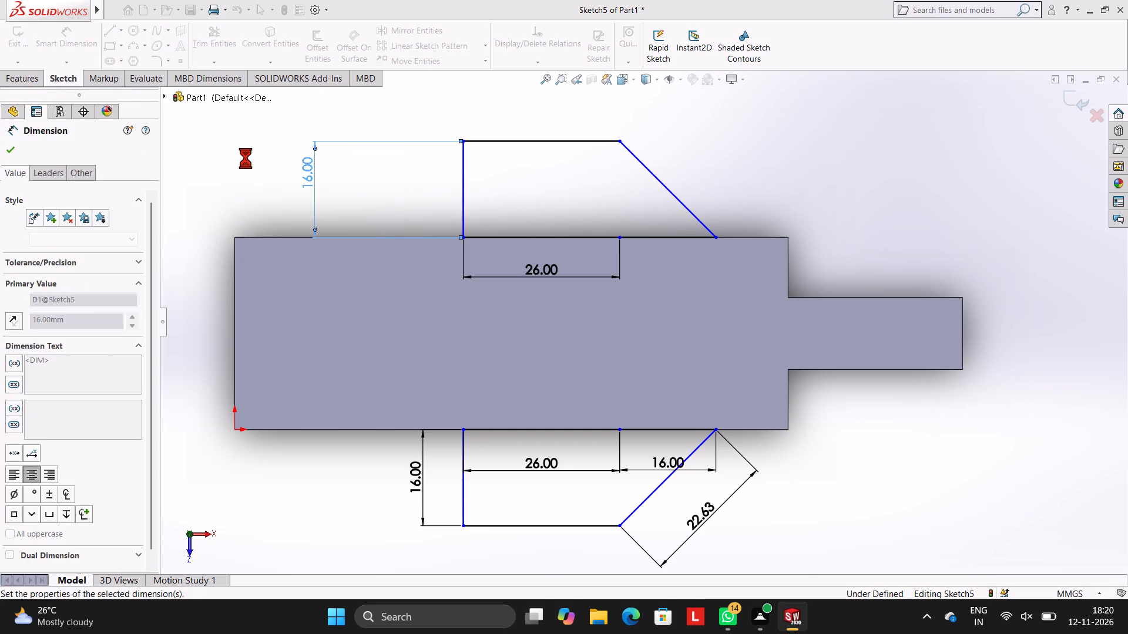
left_click(239, 158)
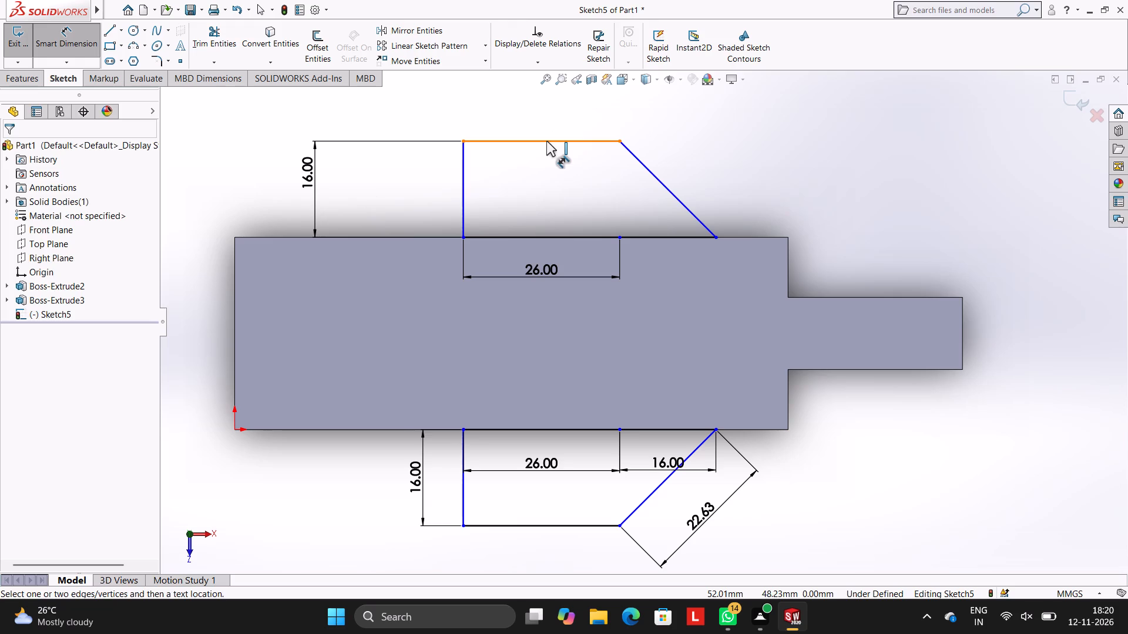
left_click(546, 141)
left_click(550, 119)
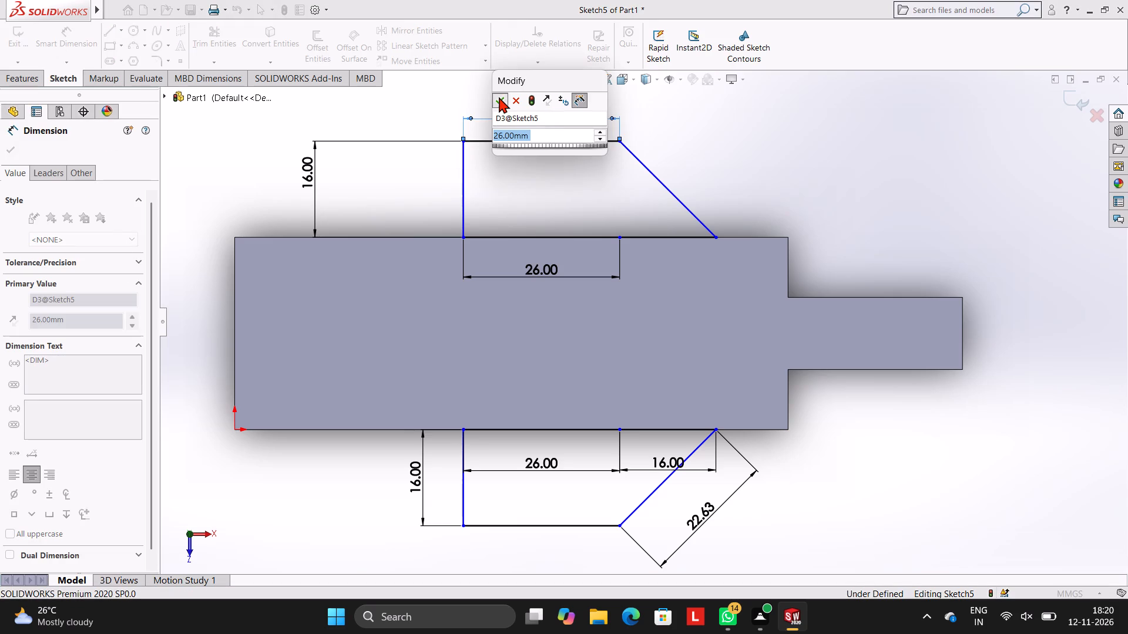
left_click(499, 97)
left_click(542, 188)
Dimension the upper profile's diagonal along its true length.
left_click(659, 178)
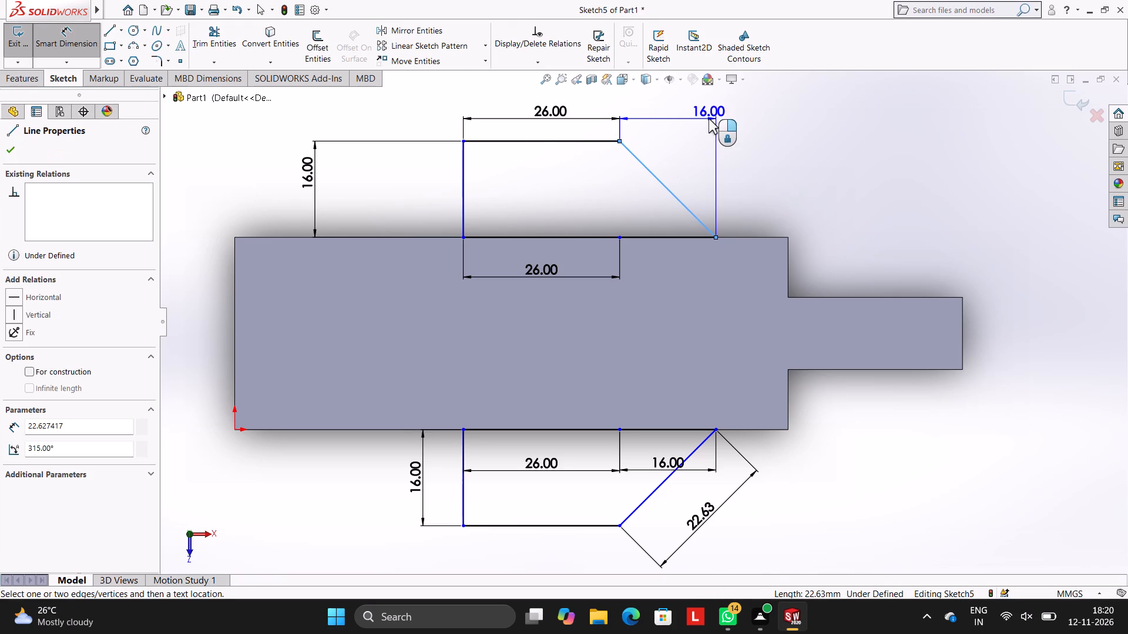
left_click(717, 134)
left_click(666, 112)
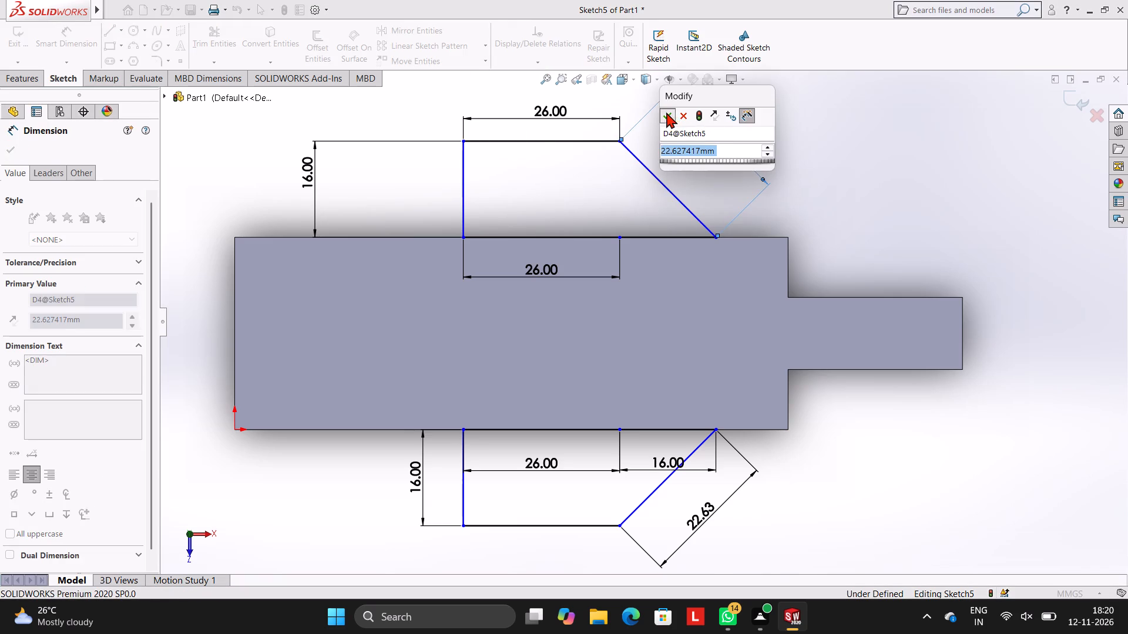
left_click(579, 214)
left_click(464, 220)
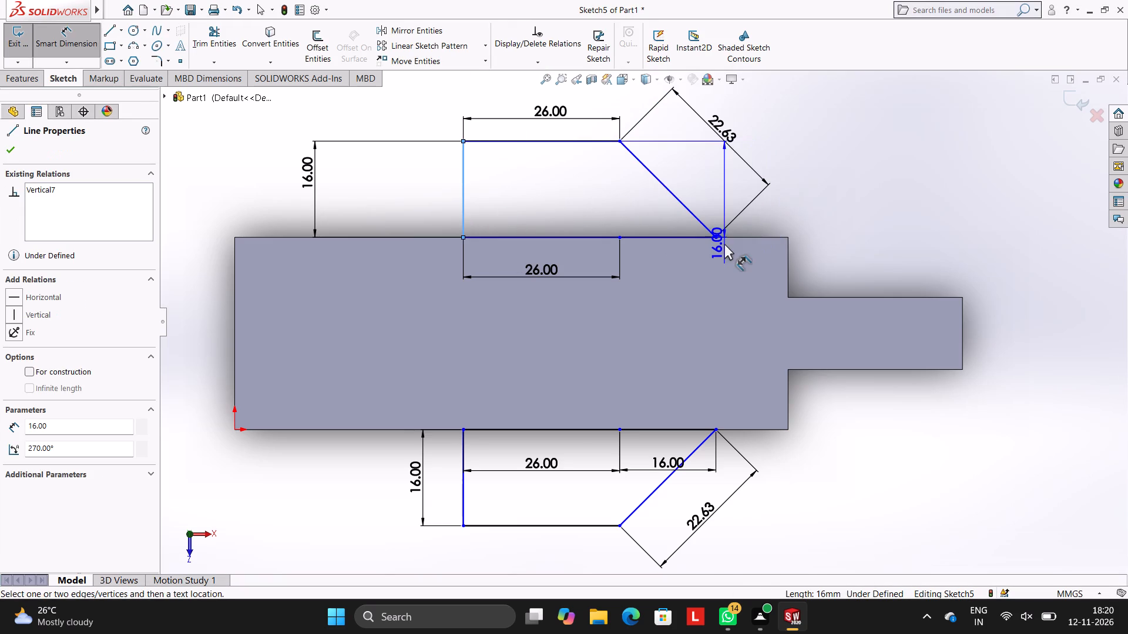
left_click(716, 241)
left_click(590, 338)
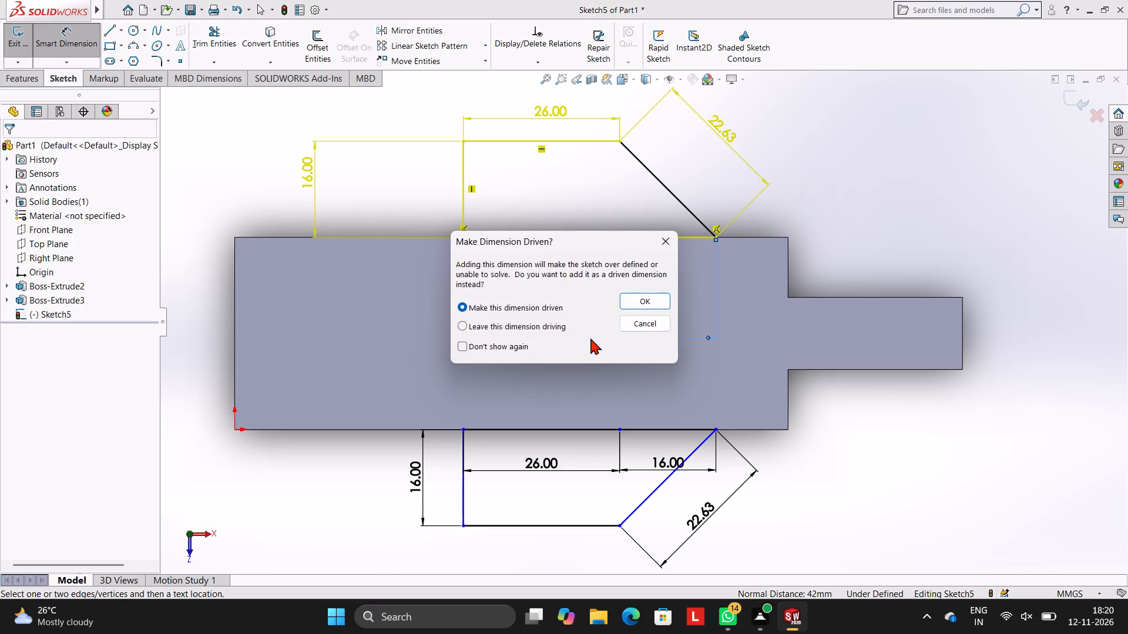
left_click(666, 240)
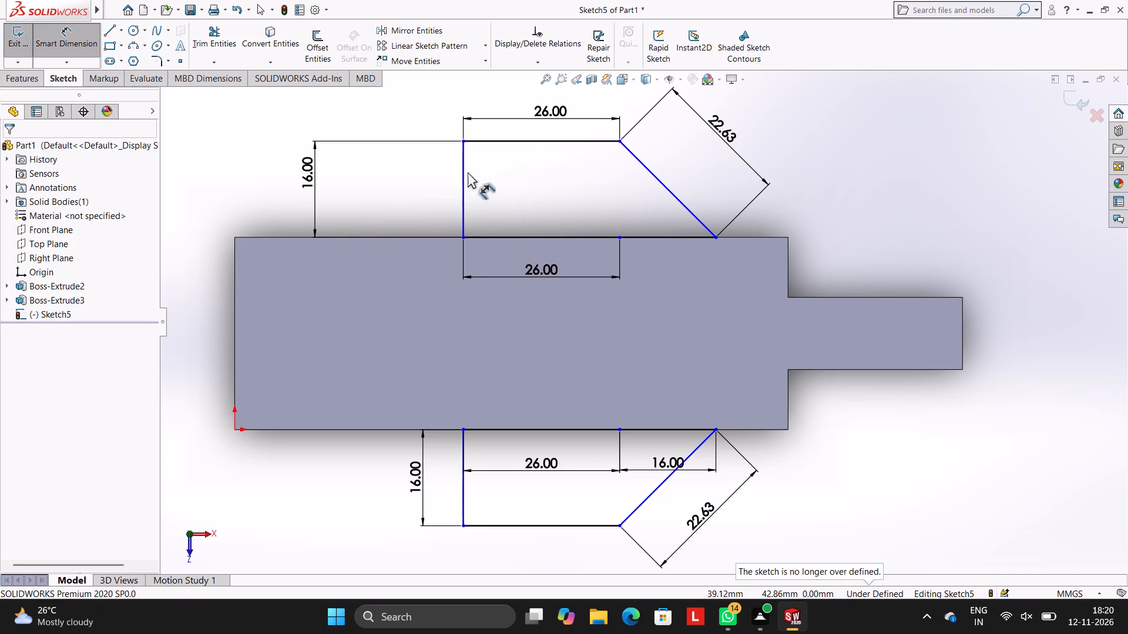
Dimension the horizontal distance from the block's end edge at the origin to the upper profile's vertical side.
left_click(461, 173)
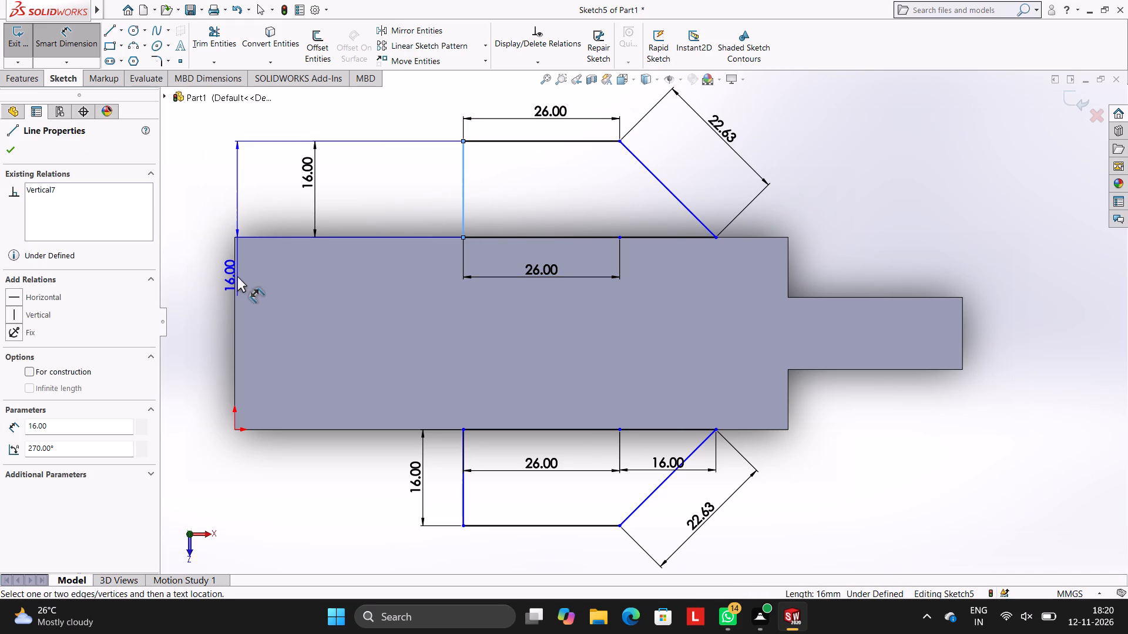
left_click(234, 276)
left_click(374, 129)
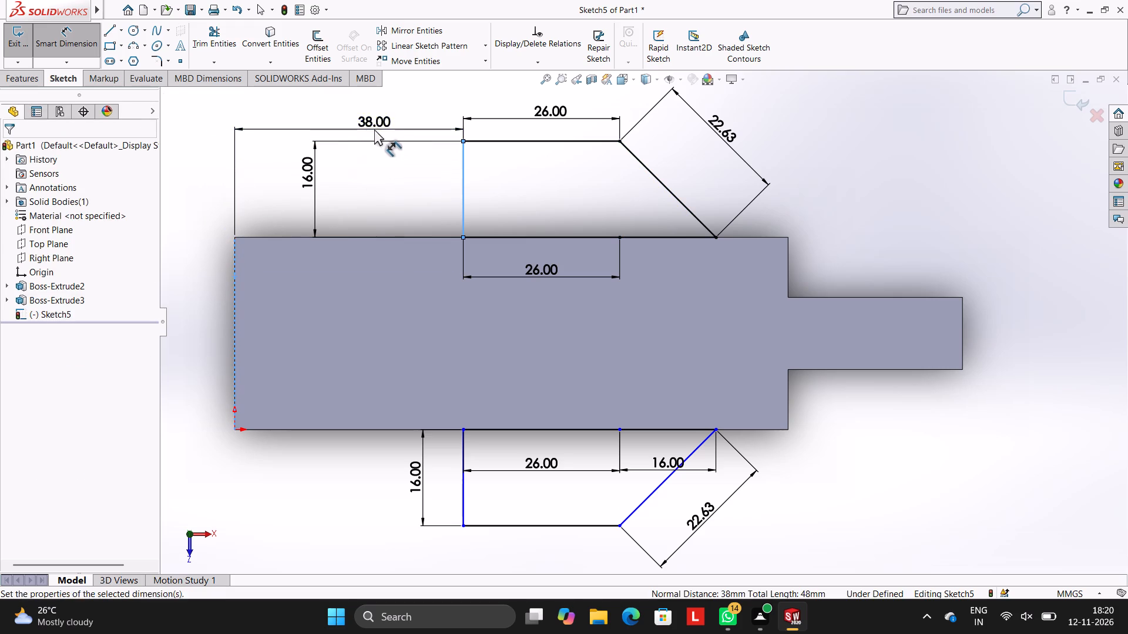
left_click(324, 111)
left_click(354, 207)
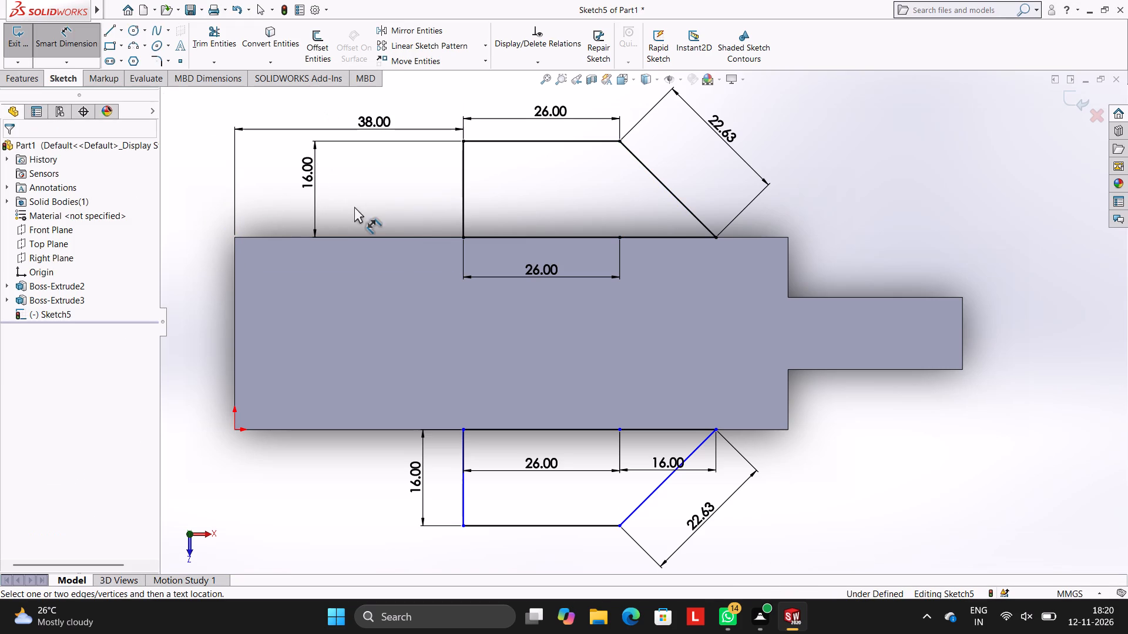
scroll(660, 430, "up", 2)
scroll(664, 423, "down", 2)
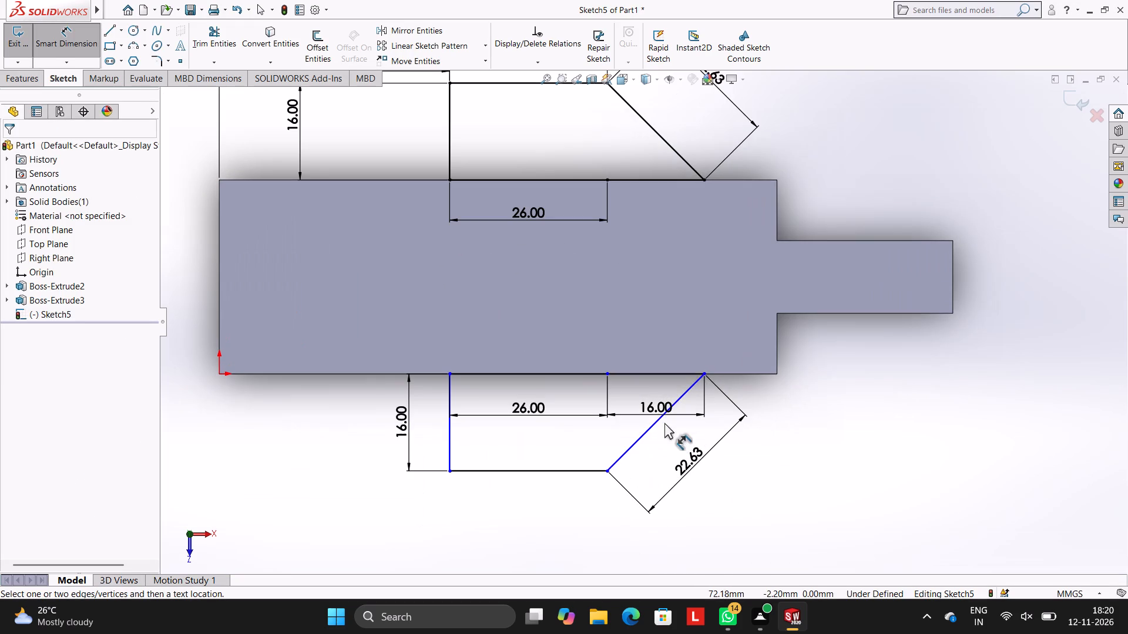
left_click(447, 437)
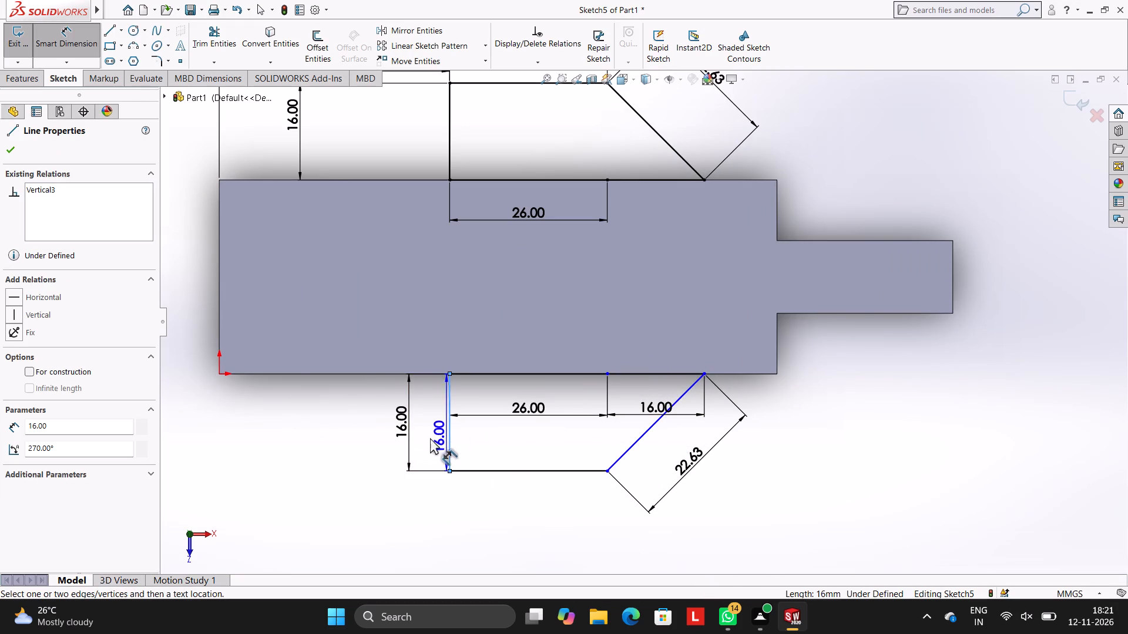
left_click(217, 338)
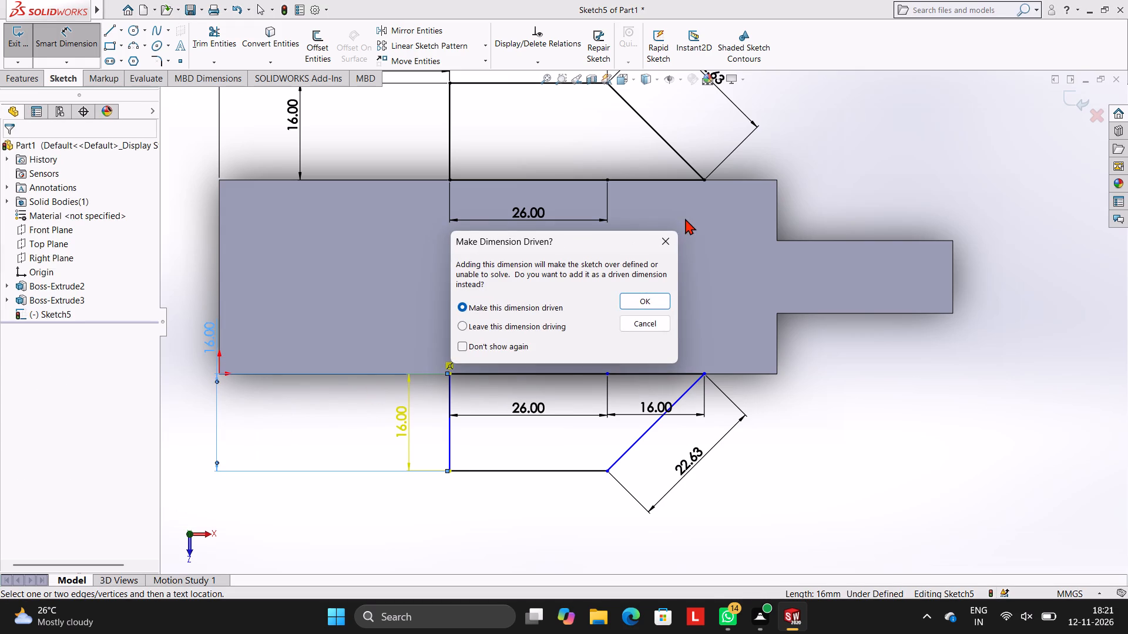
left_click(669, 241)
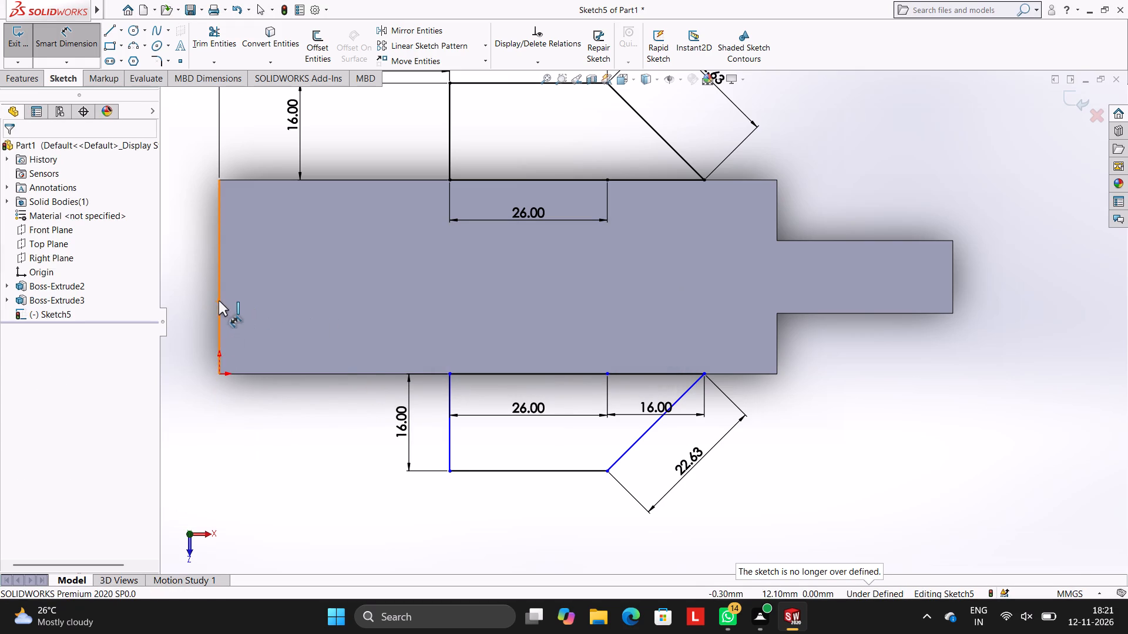
Dimension the horizontal distance from the block's end edge at the origin to the lower profile's vertical side.
left_click(219, 301)
left_click(451, 439)
left_click(318, 458)
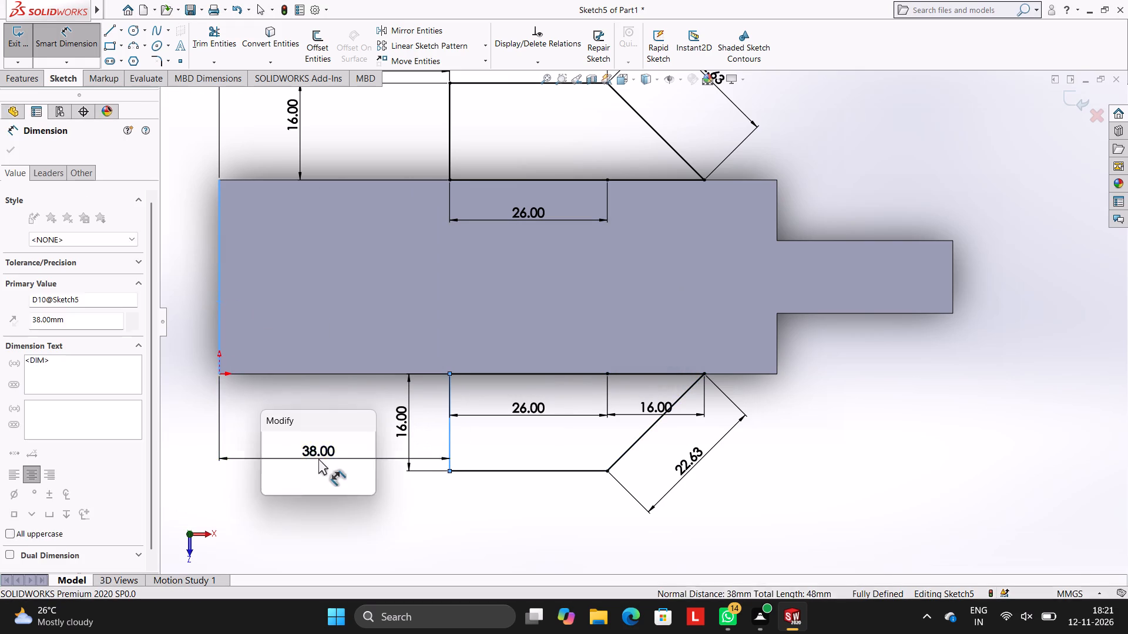
left_click(268, 443)
left_click(277, 418)
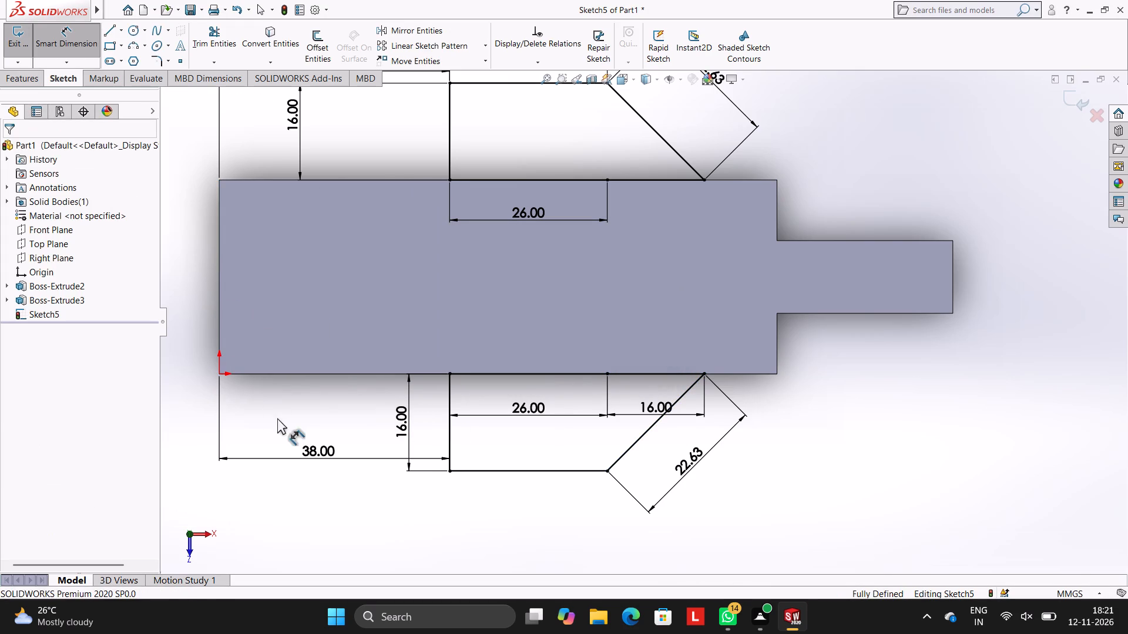
Extrude both side profiles 16 mm with the direction reversed toward the block's body, merged with the existing solid.
scroll(531, 258, "up", 2)
scroll(531, 258, "down", 1)
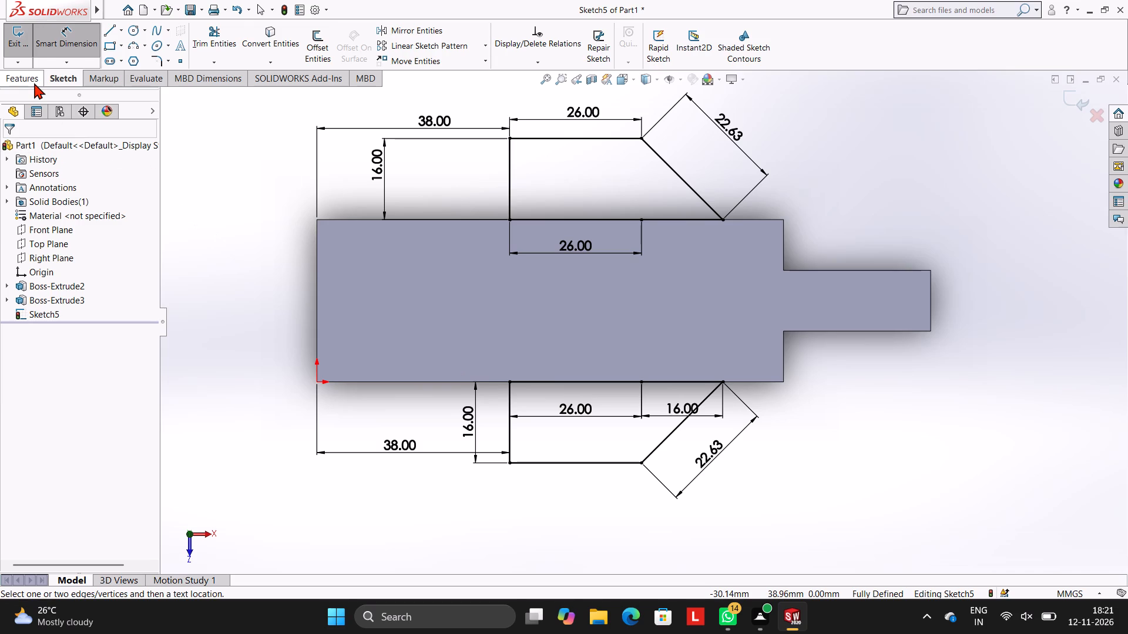
left_click(34, 83)
left_click(26, 39)
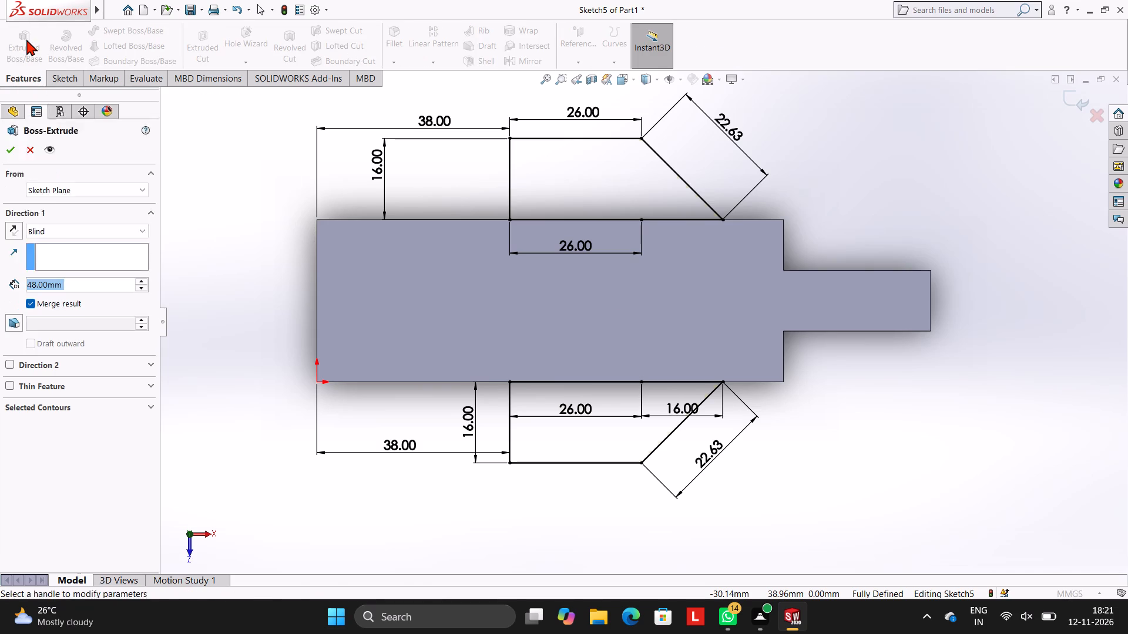
middle_click_drag(808, 346, 758, 261)
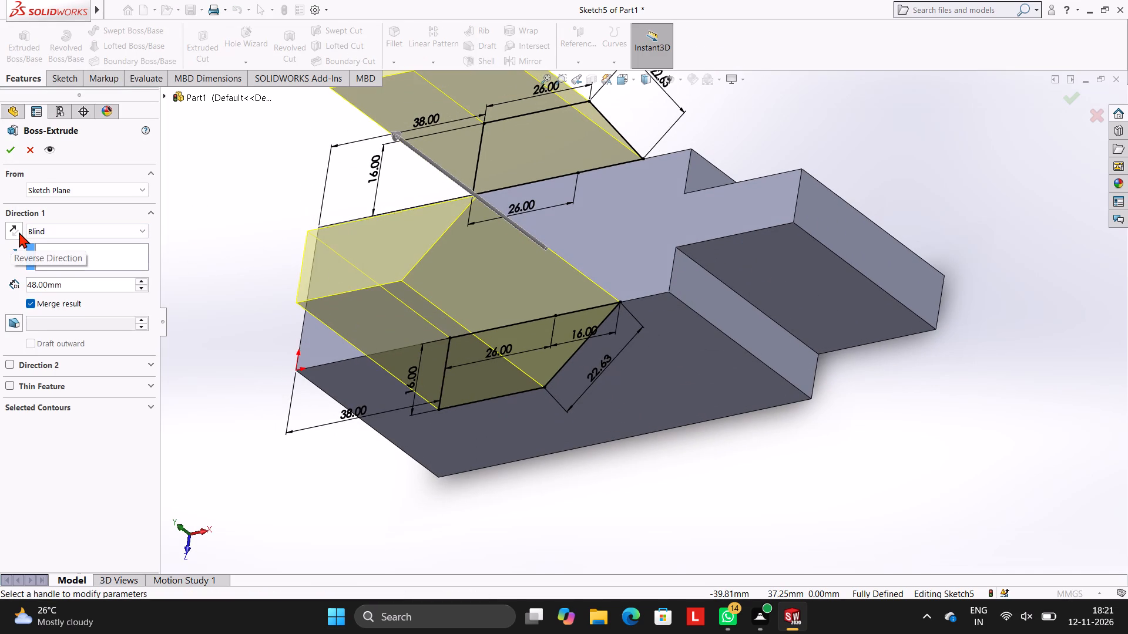
left_click(19, 232)
left_click(71, 291)
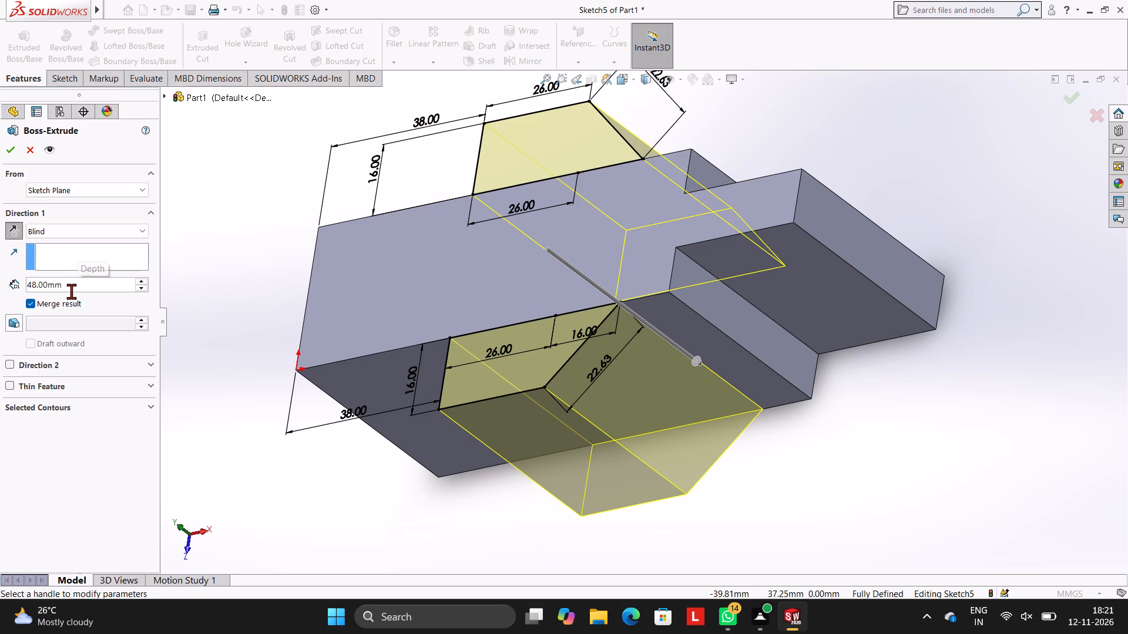
key("BackSpace")
key("BackSpace")
key("BackSpace")
key("BackSpace")
key("BackSpace")
key("BackSpace")
key("BackSpace")
key("BackSpace")
key("BackSpace")
key("BackSpace")
key("BackSpace")
key("BackSpace")
key("BackSpace")
key("BackSpace")
key("BackSpace")
key("BackSpace")
key("BackSpace")
key("BackSpace")
key("BackSpace")
key("BackSpace")
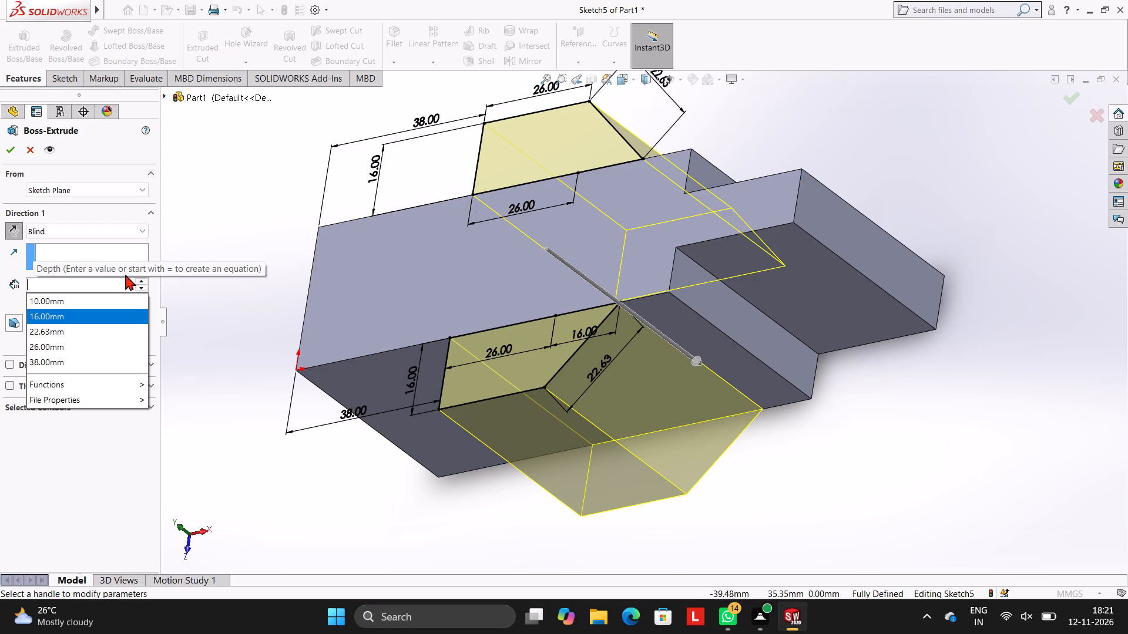
type("16")
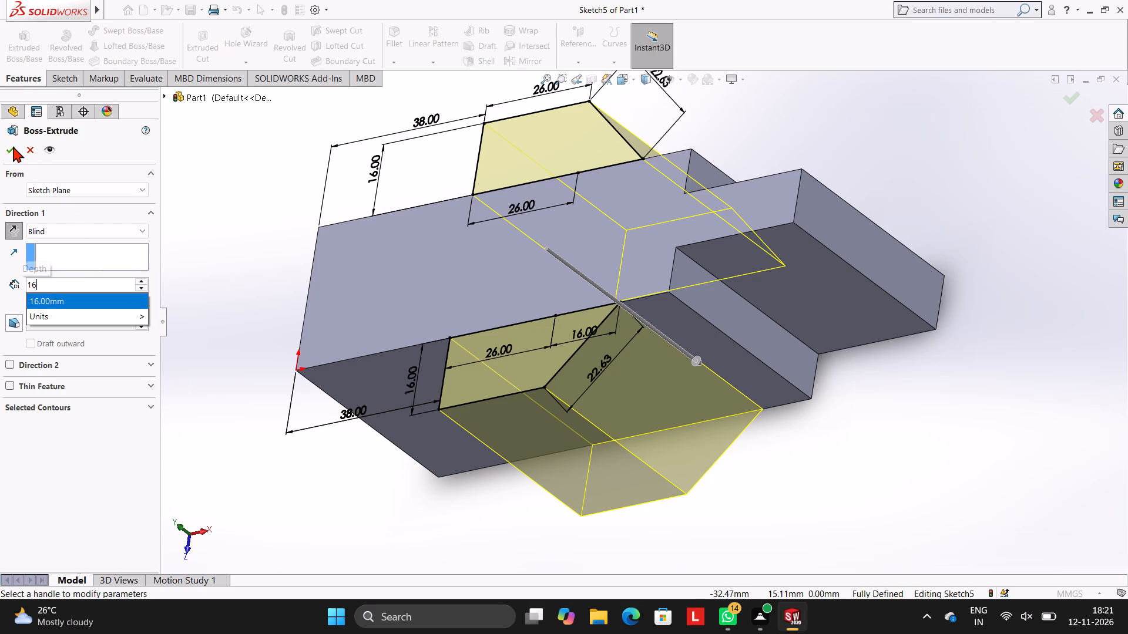
key("Return")
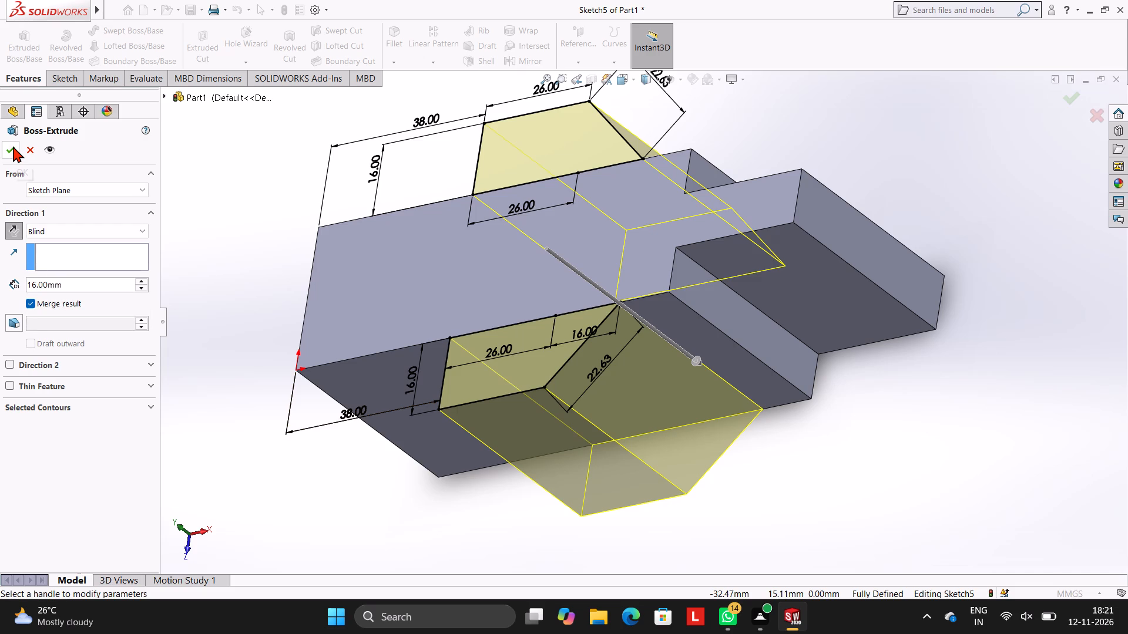
left_click(6, 141)
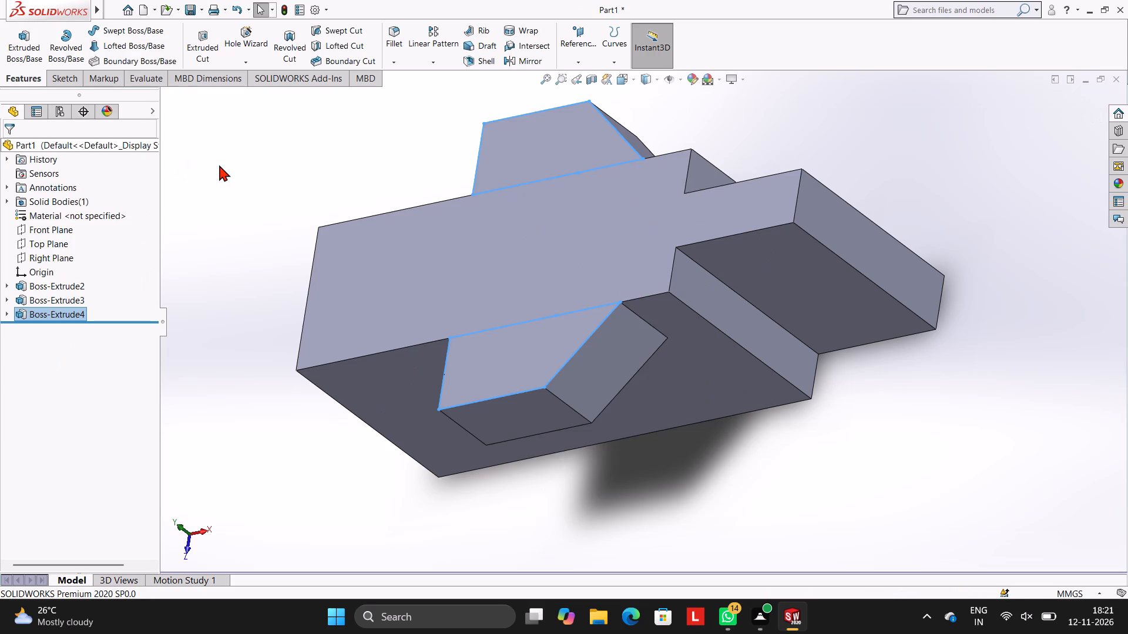
left_click(219, 165)
Examine the extruded side projections and the block's underside from several angles.
scroll(507, 277, "up", 1)
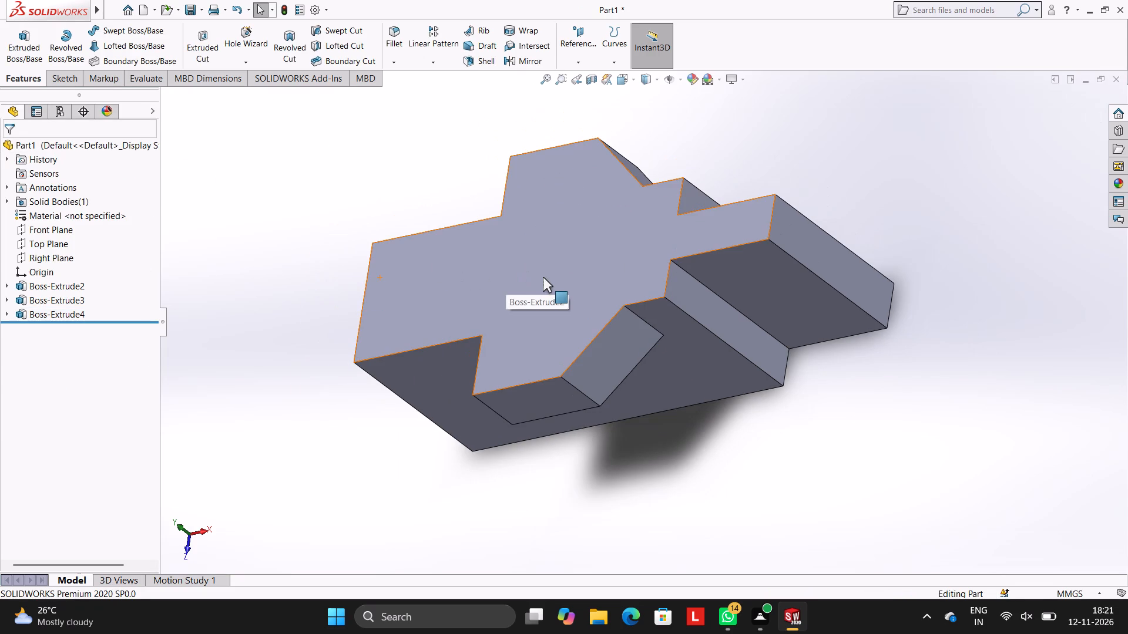
middle_click_drag(727, 385, 704, 271)
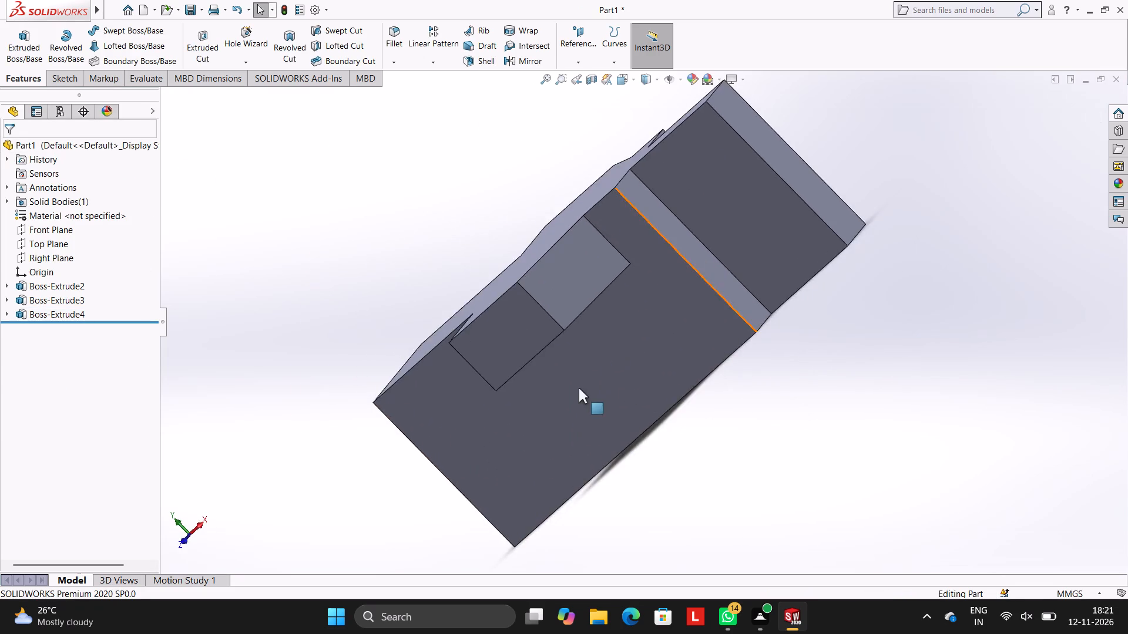
middle_click_drag(579, 388, 602, 226)
middle_click_drag(611, 350, 606, 180)
middle_click_drag(610, 347, 602, 215)
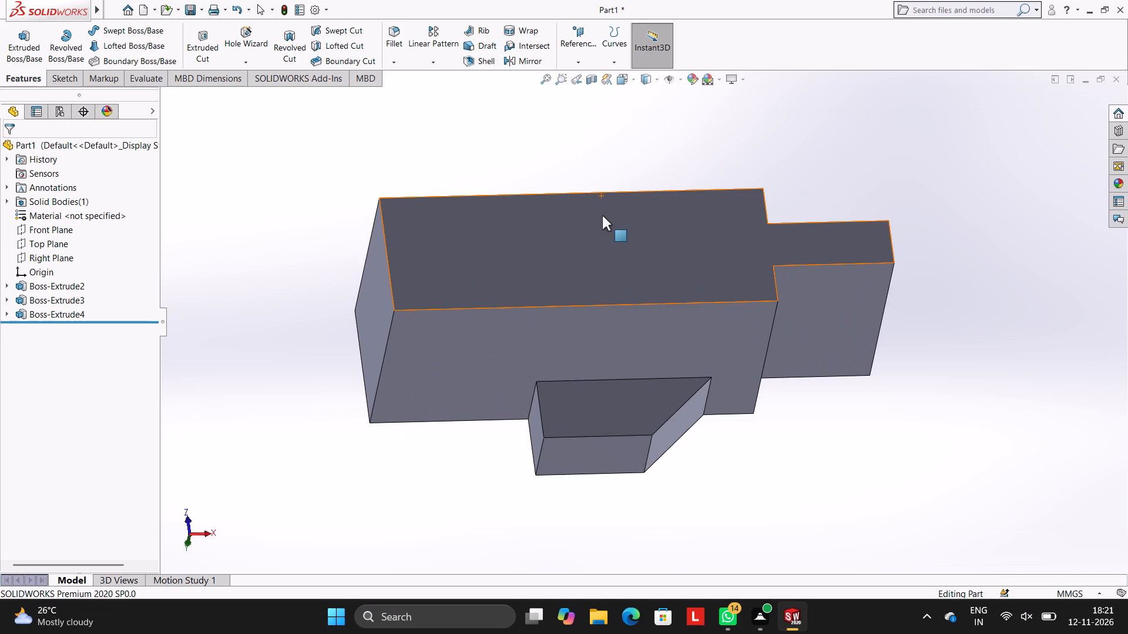
middle_click_drag(609, 303, 568, 261)
scroll(592, 279, "down", 1)
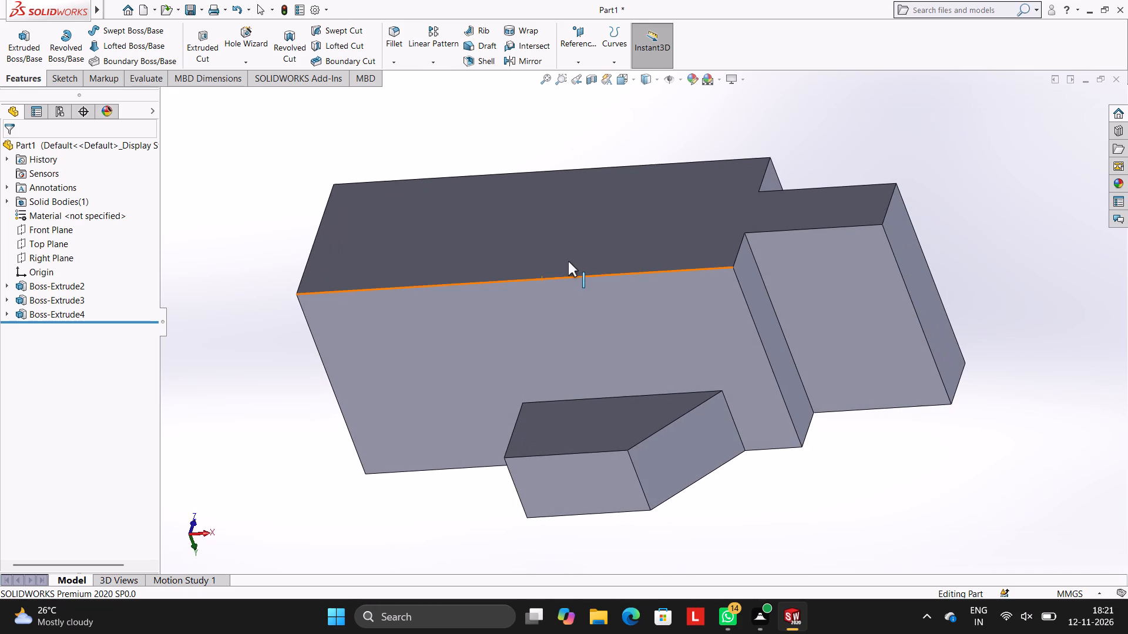
middle_click_drag(693, 249, 710, 250)
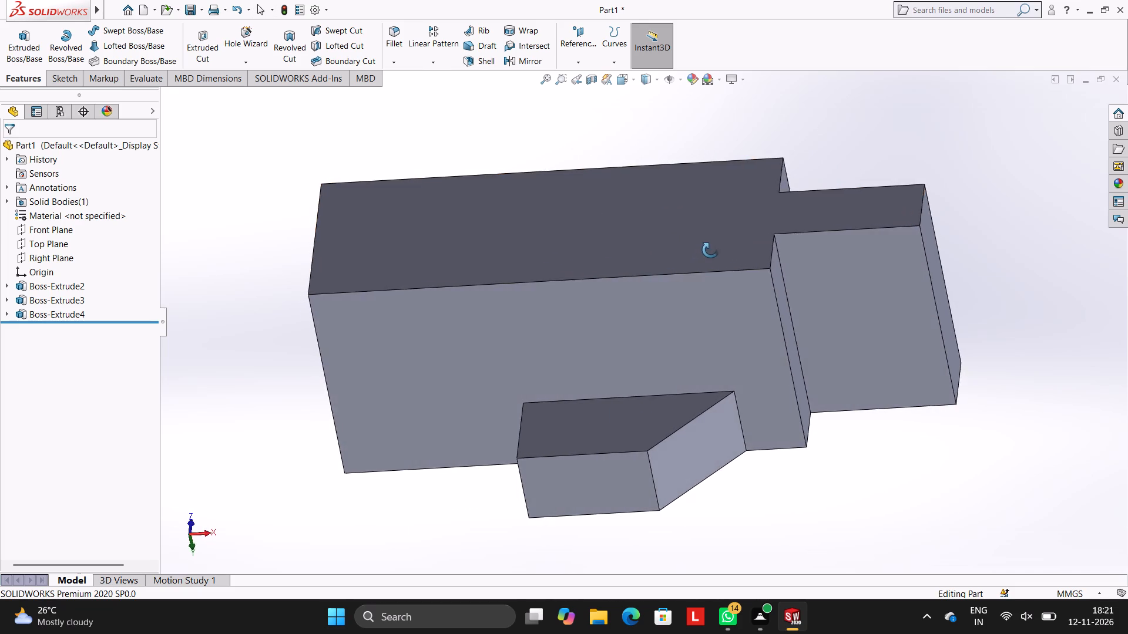
middle_click_drag(710, 250, 687, 251)
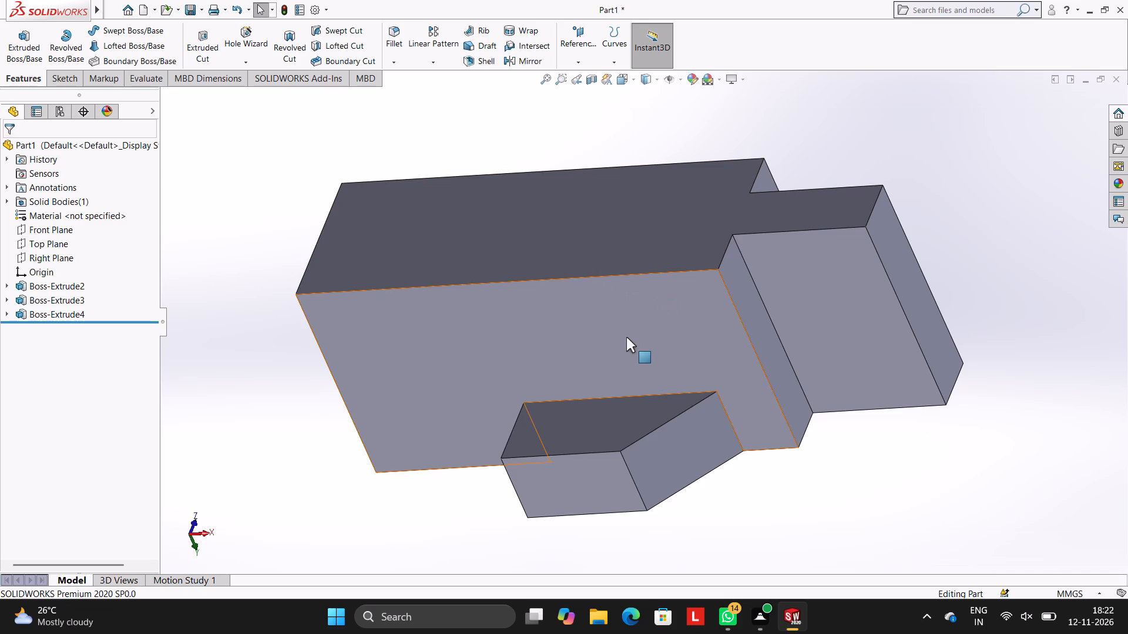
middle_click_drag(673, 274, 693, 265)
middle_click_drag(654, 257, 664, 258)
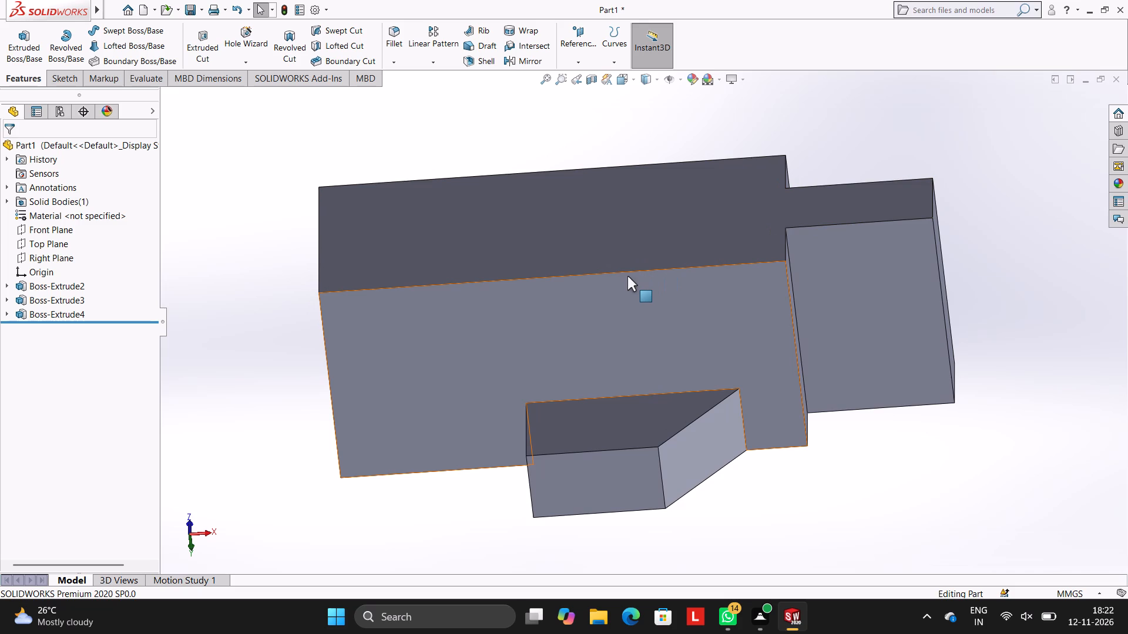
middle_click_drag(582, 189, 585, 355)
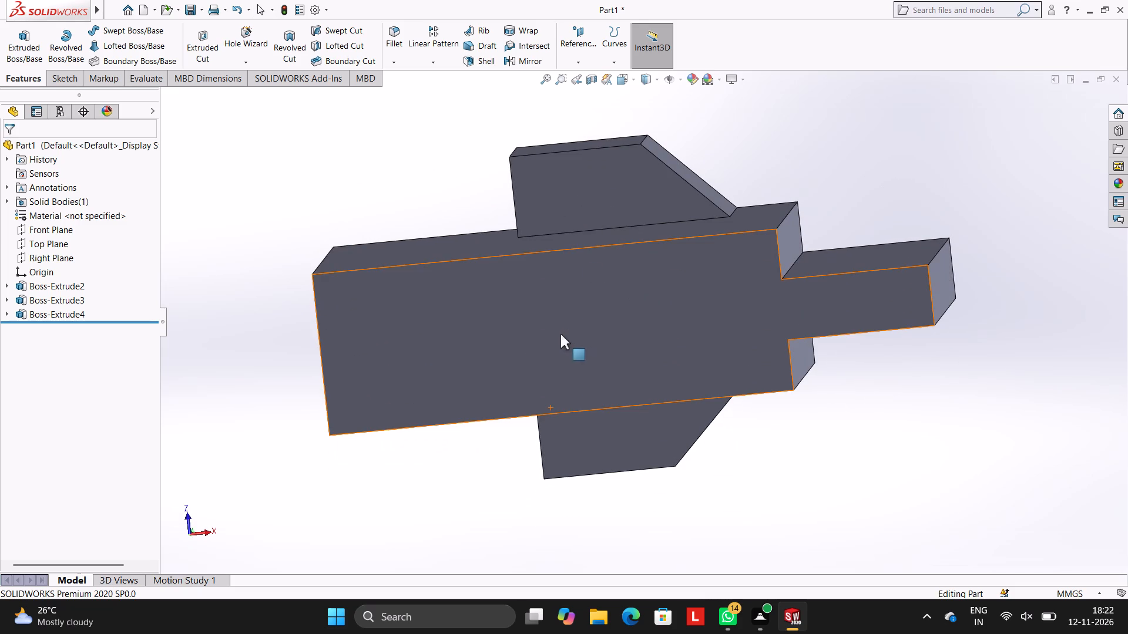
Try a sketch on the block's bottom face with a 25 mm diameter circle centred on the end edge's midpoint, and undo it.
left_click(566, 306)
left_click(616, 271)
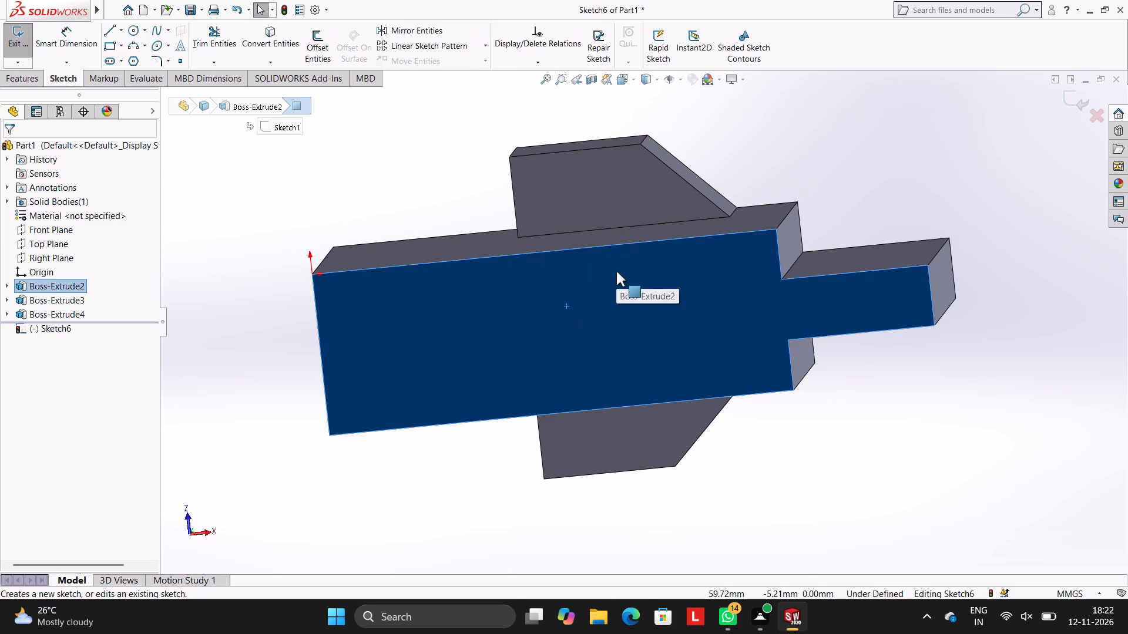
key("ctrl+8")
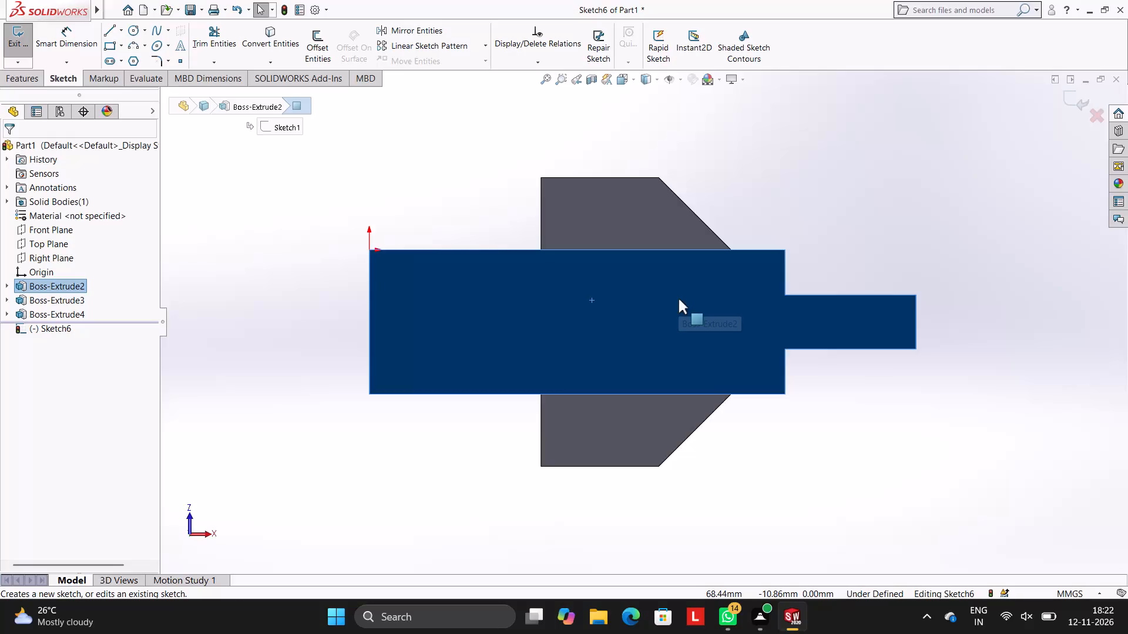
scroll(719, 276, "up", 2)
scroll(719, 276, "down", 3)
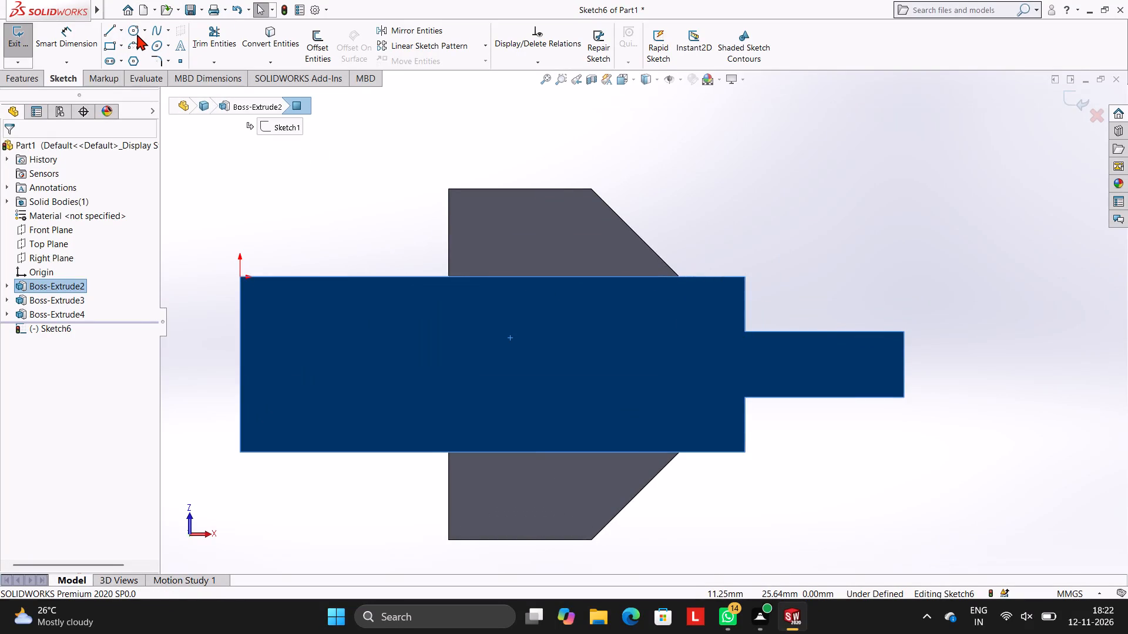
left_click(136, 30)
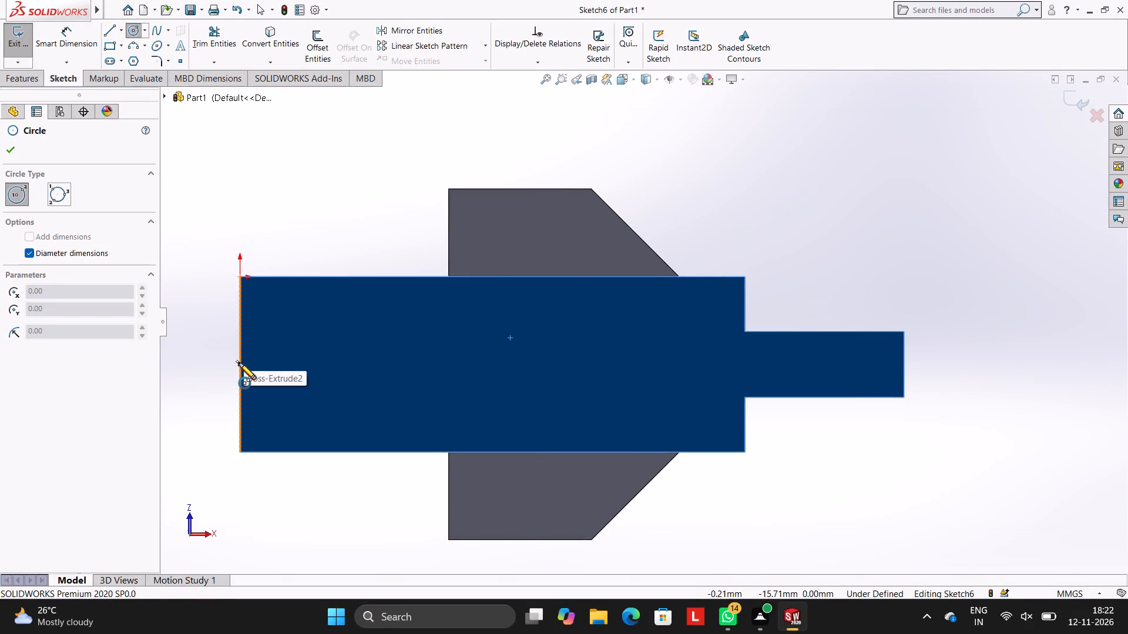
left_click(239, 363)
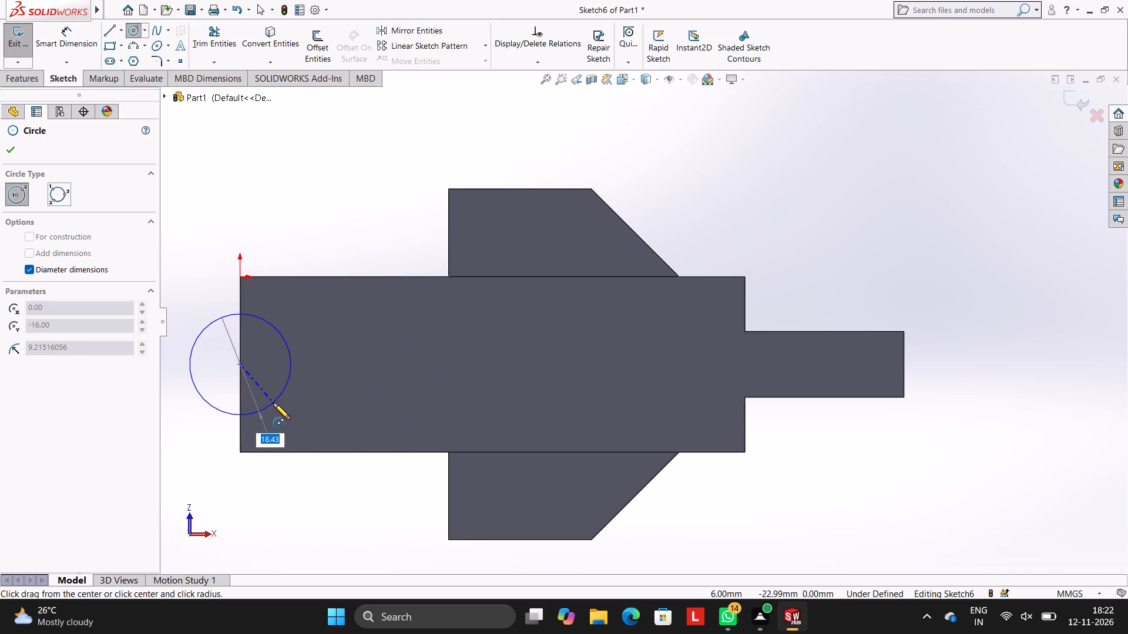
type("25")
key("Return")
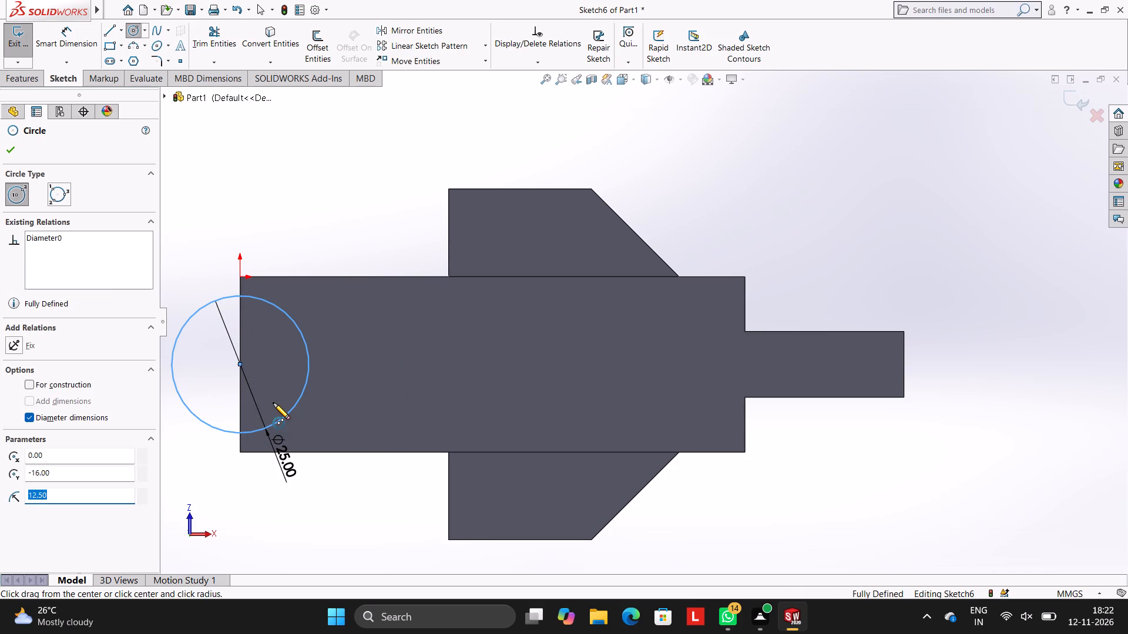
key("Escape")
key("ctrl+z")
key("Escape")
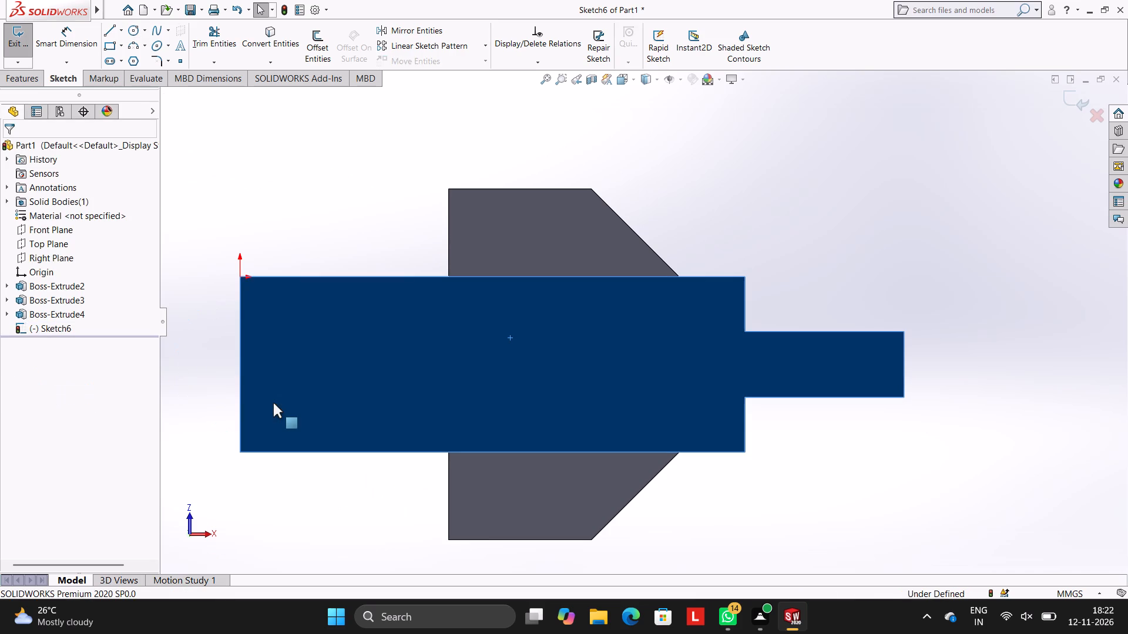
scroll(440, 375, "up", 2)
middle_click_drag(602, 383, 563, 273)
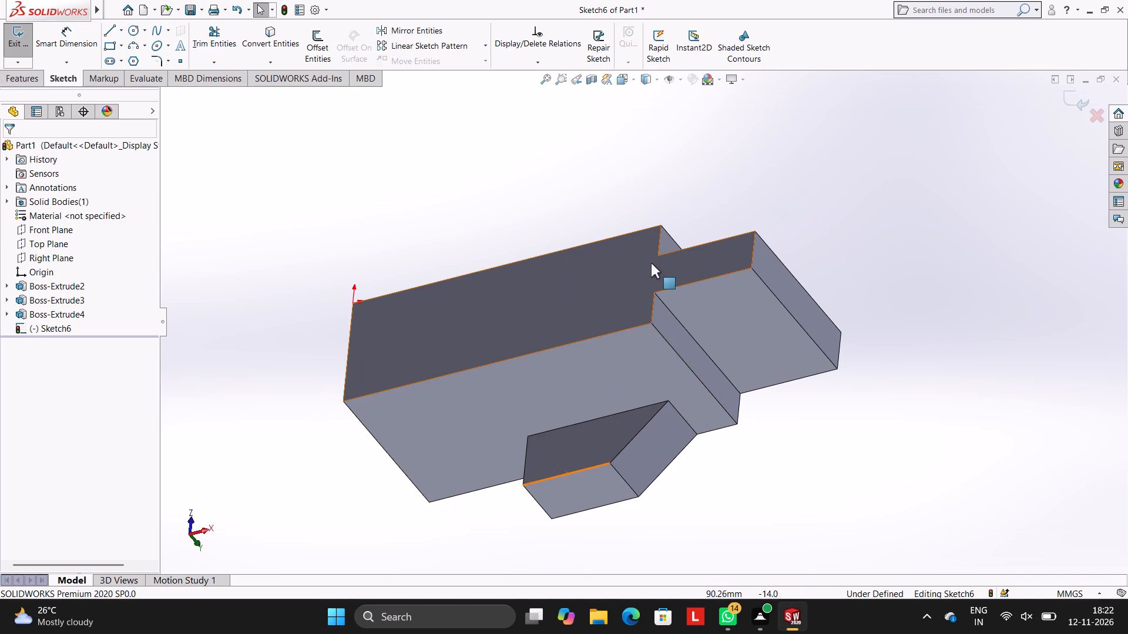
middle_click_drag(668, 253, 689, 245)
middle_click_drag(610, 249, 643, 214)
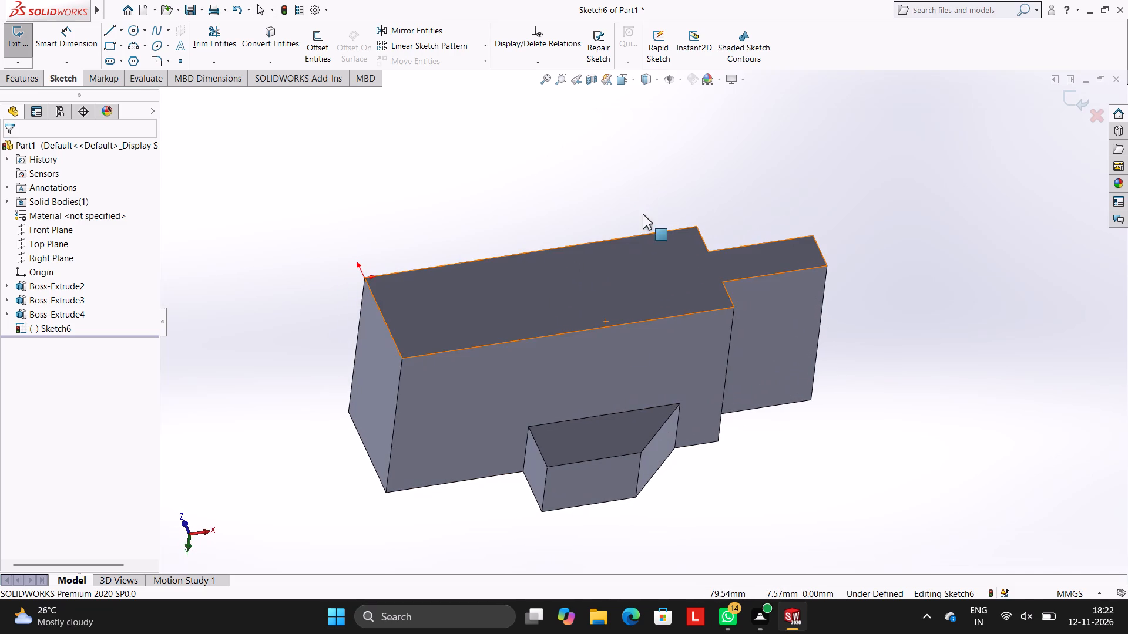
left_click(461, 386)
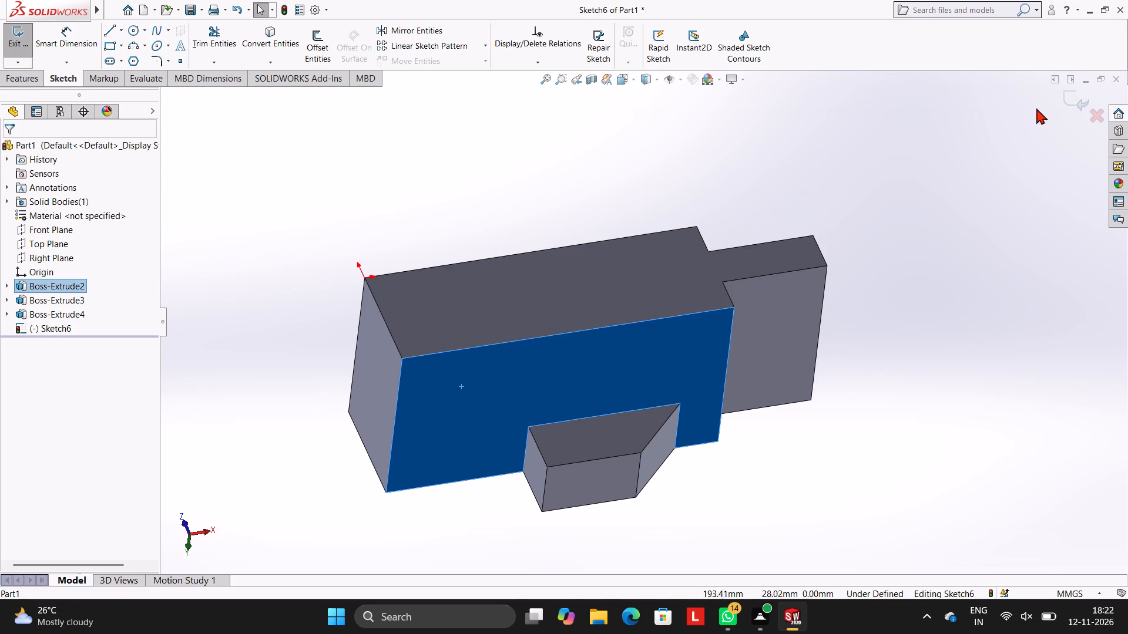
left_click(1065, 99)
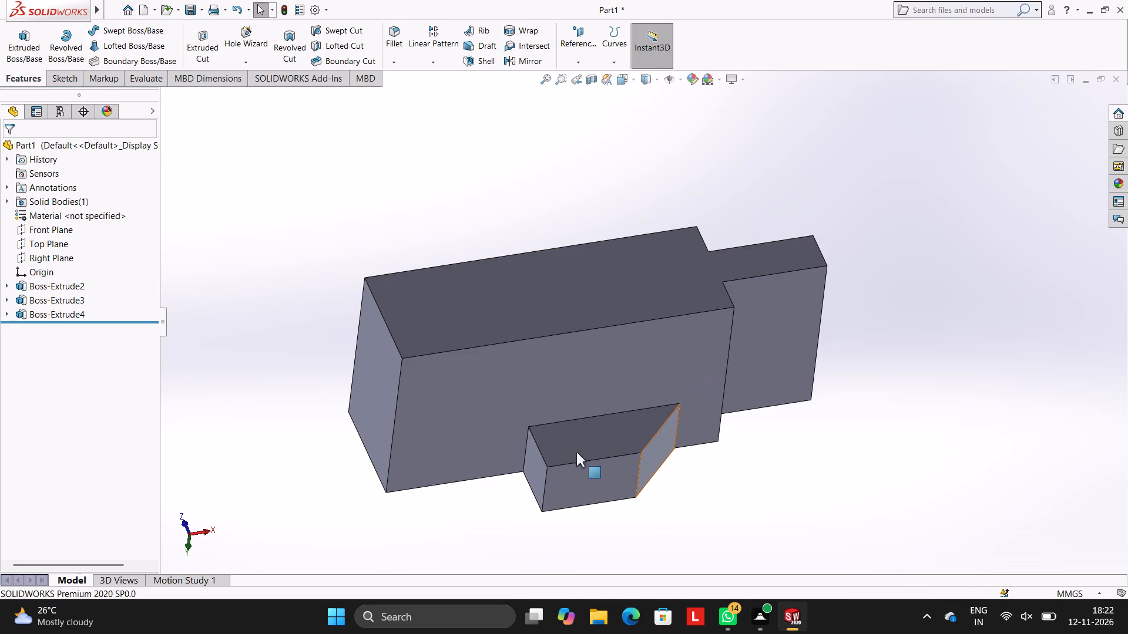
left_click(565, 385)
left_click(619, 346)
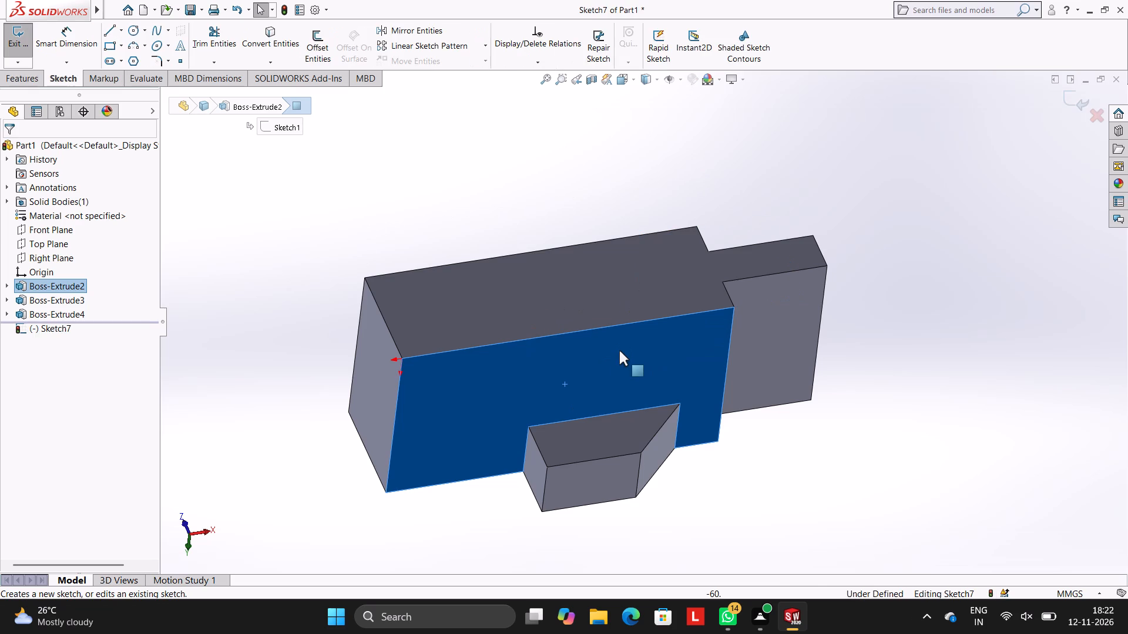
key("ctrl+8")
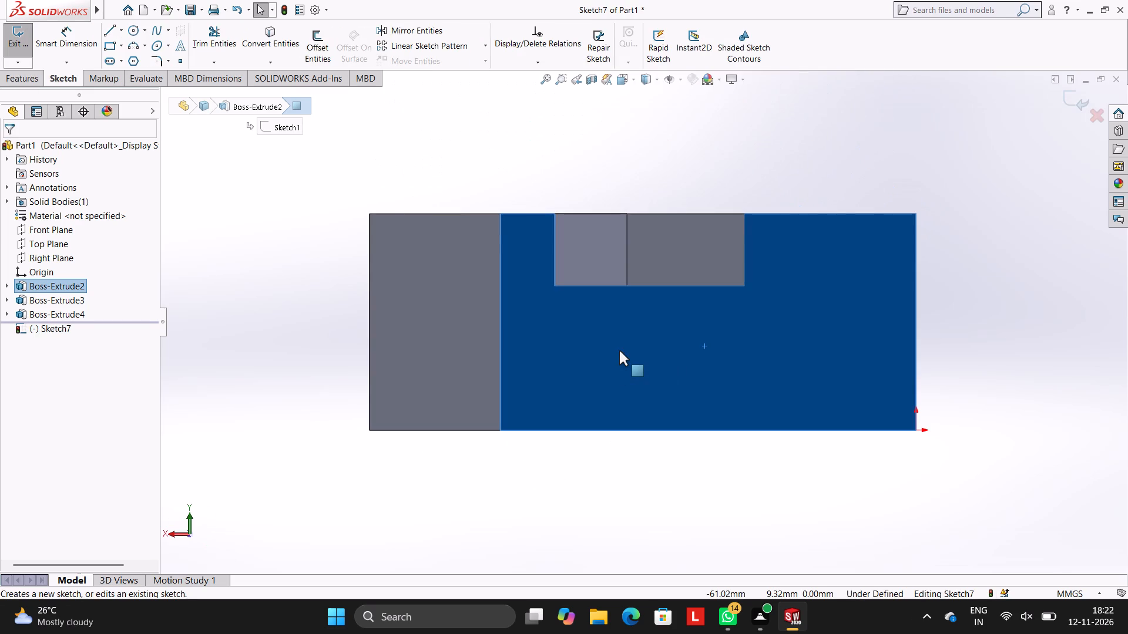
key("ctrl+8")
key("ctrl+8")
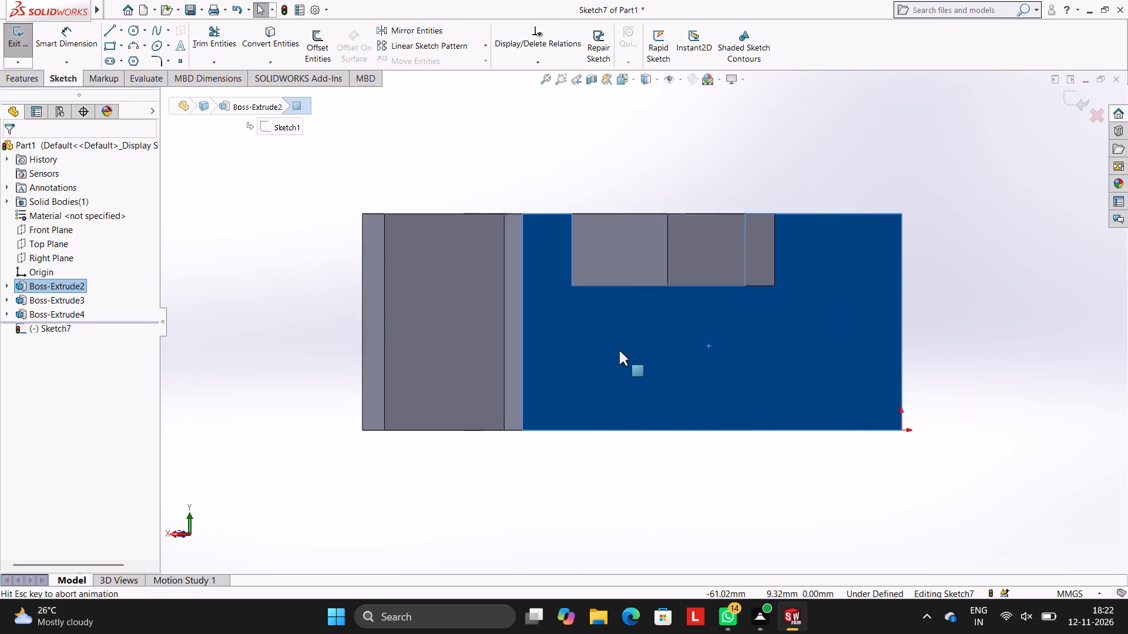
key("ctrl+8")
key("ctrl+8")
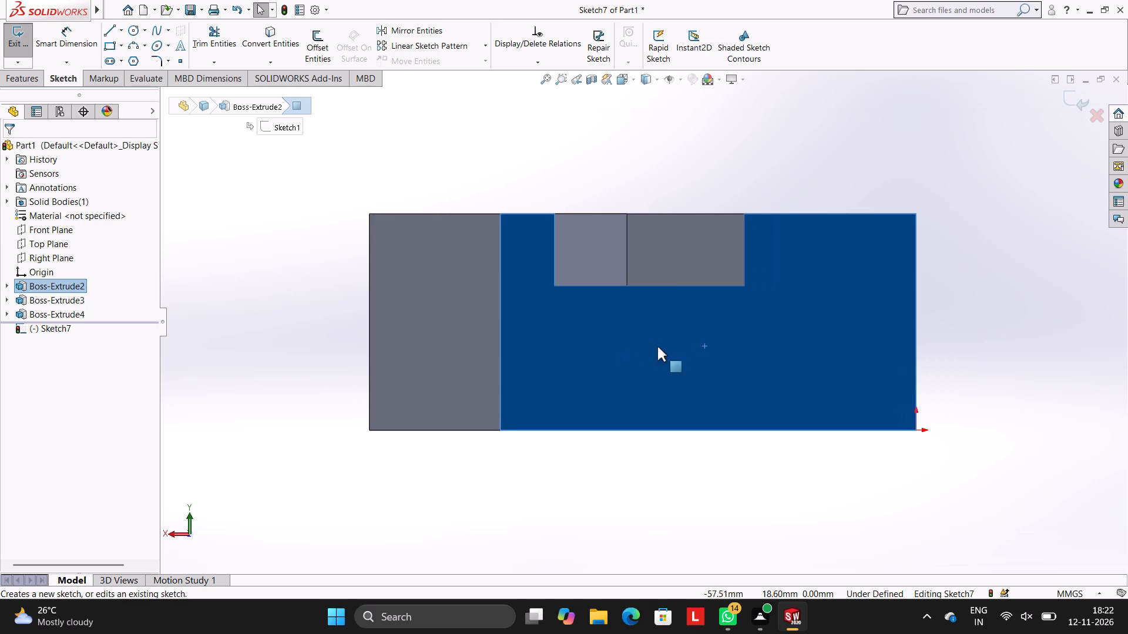
Examine the block's long side face and the angled side projections from several angles.
scroll(683, 346, "up", 1)
middle_click_drag(691, 346, 690, 230)
middle_click_drag(751, 335, 734, 184)
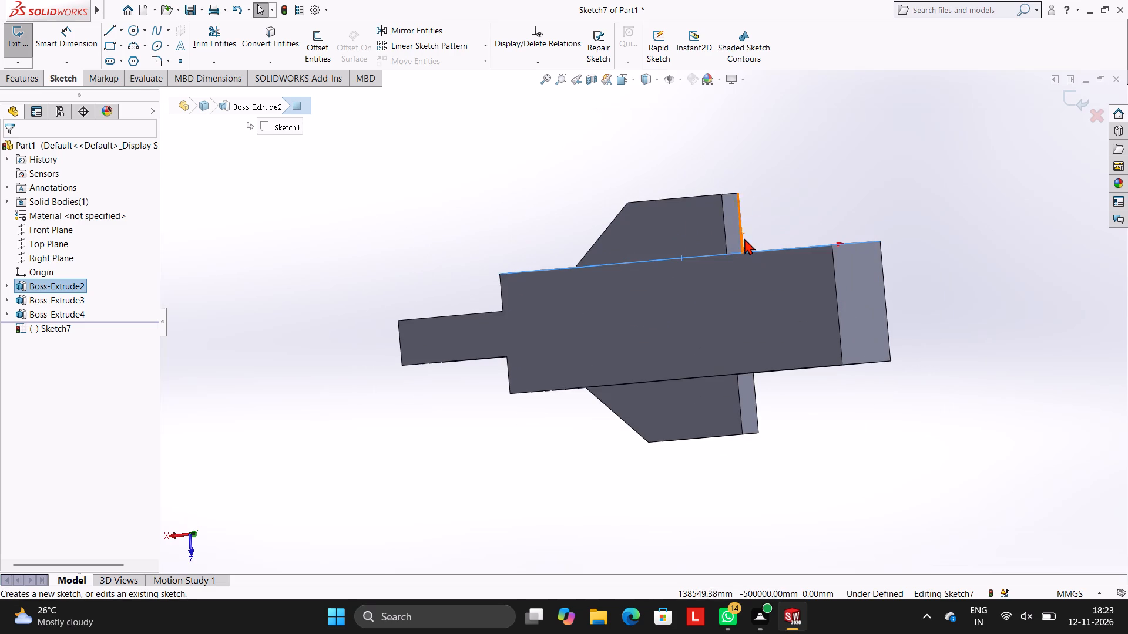
middle_click_drag(572, 231, 625, 446)
middle_click_drag(514, 245, 585, 493)
middle_click_drag(584, 212, 523, 417)
middle_click_drag(693, 244, 523, 284)
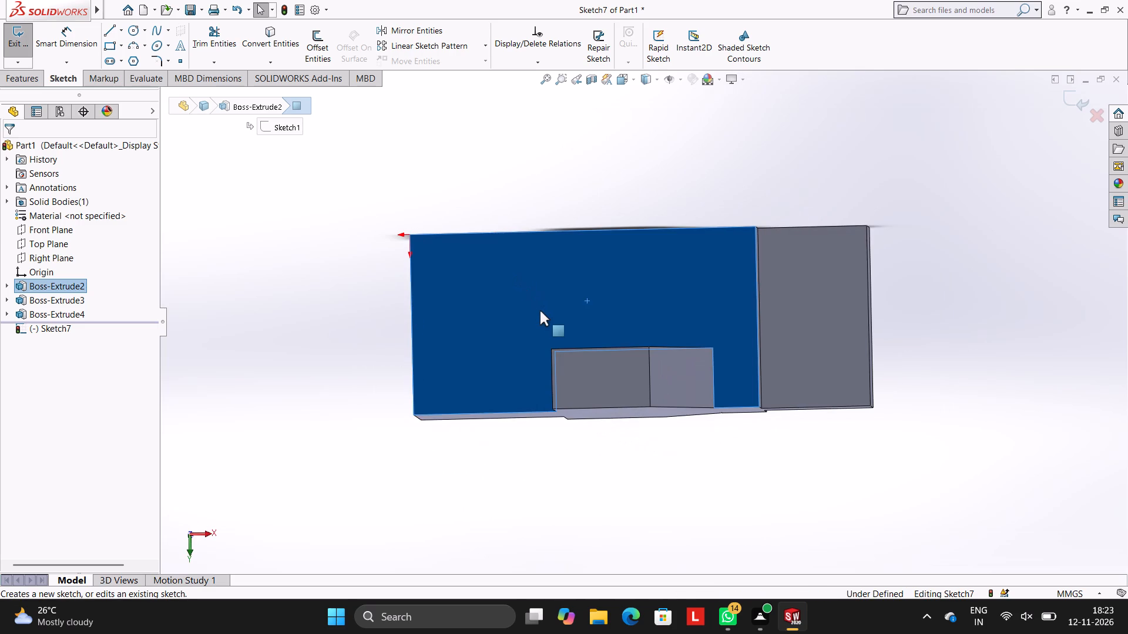
scroll(707, 261, "up", 2)
scroll(709, 234, "down", 2)
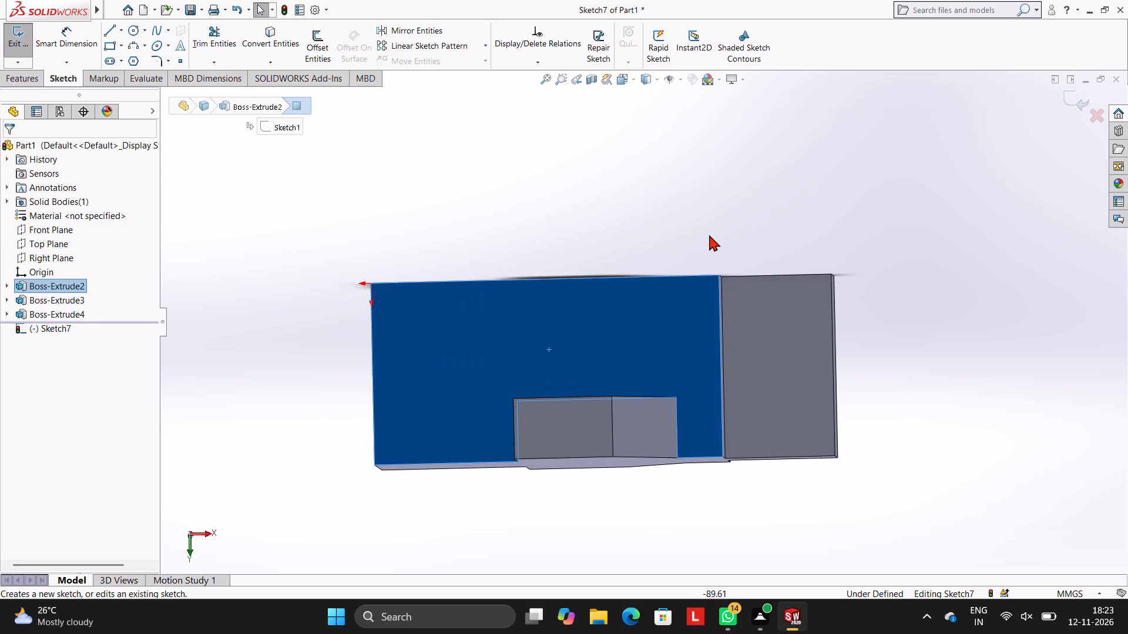
scroll(709, 235, "up", 3)
middle_click_drag(711, 291, 708, 407)
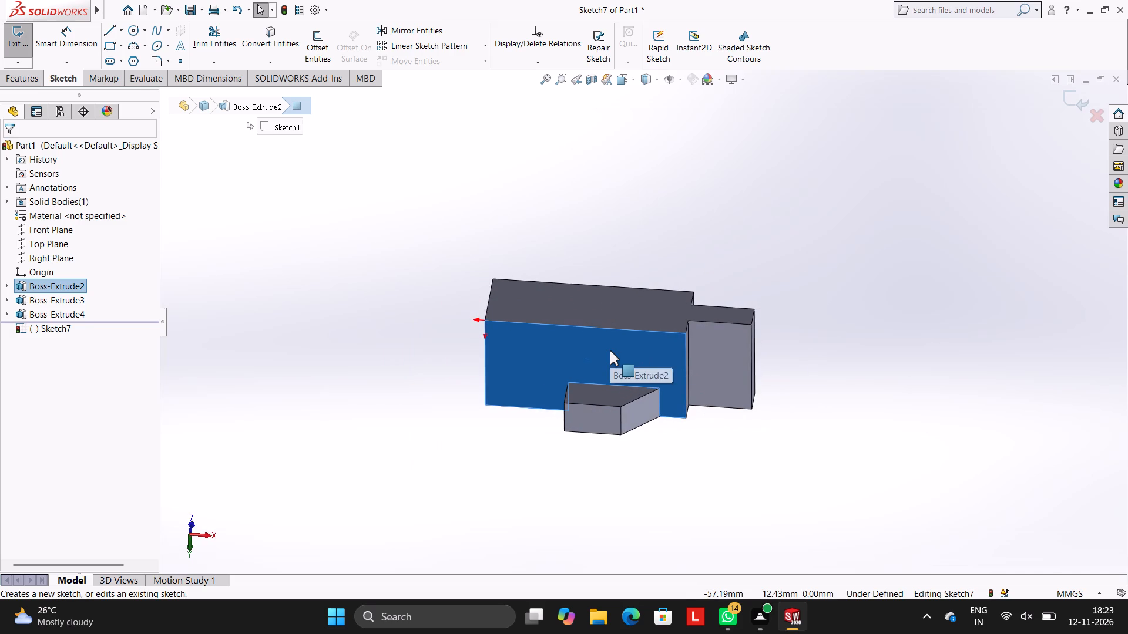
key("Escape")
scroll(610, 350, "up", 2)
scroll(610, 350, "down", 3)
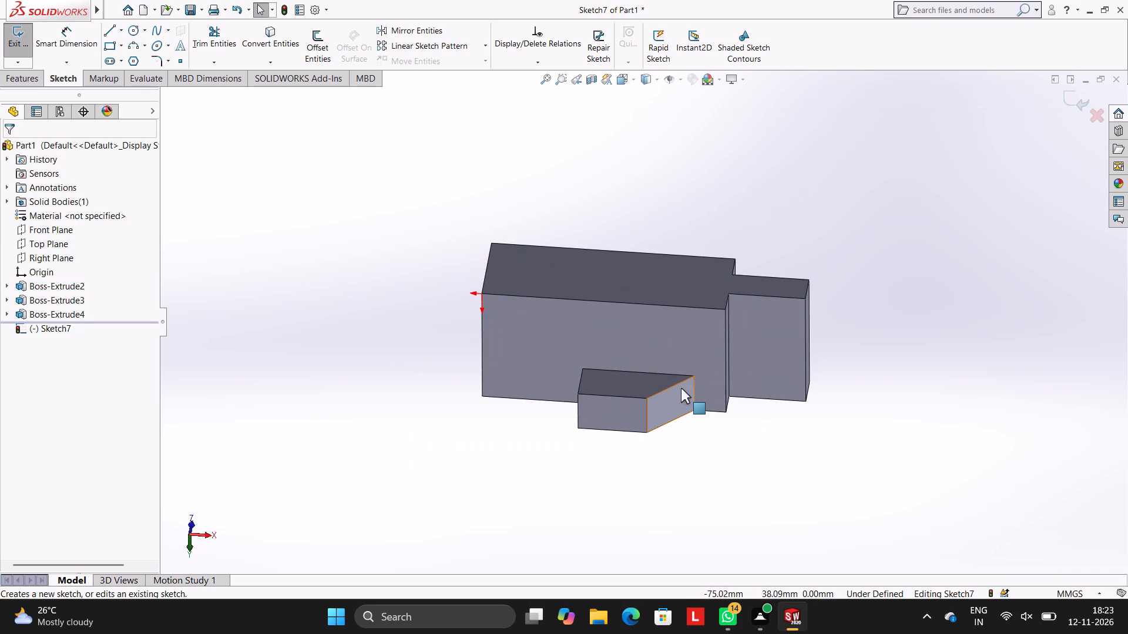
scroll(662, 279, "up", 1)
scroll(662, 279, "down", 4)
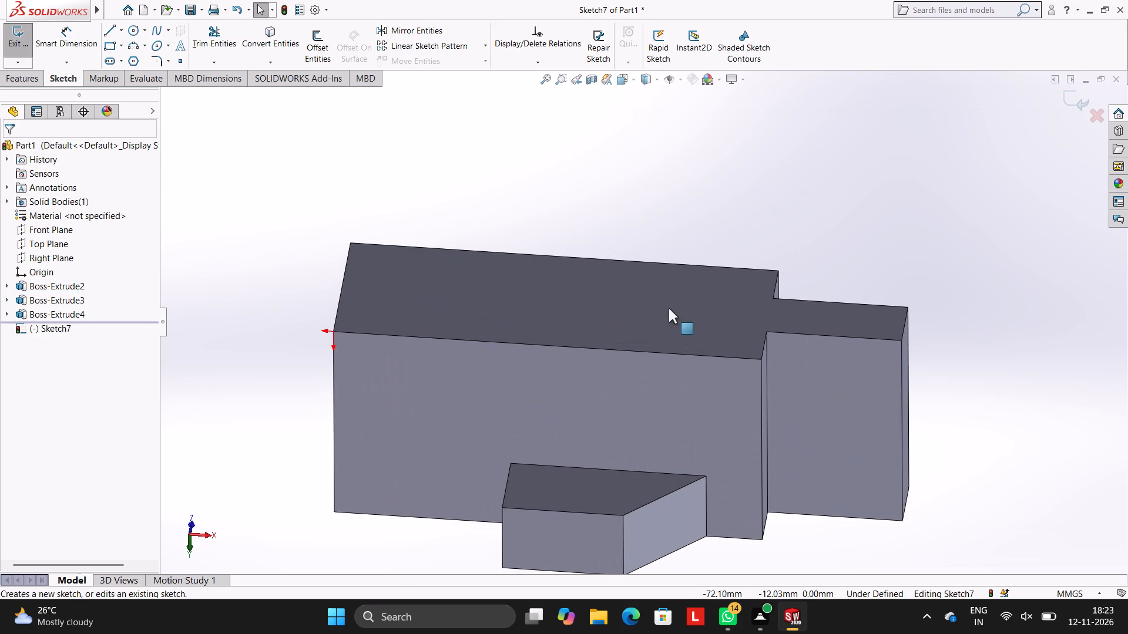
scroll(599, 318, "up", 1)
scroll(586, 331, "down", 1)
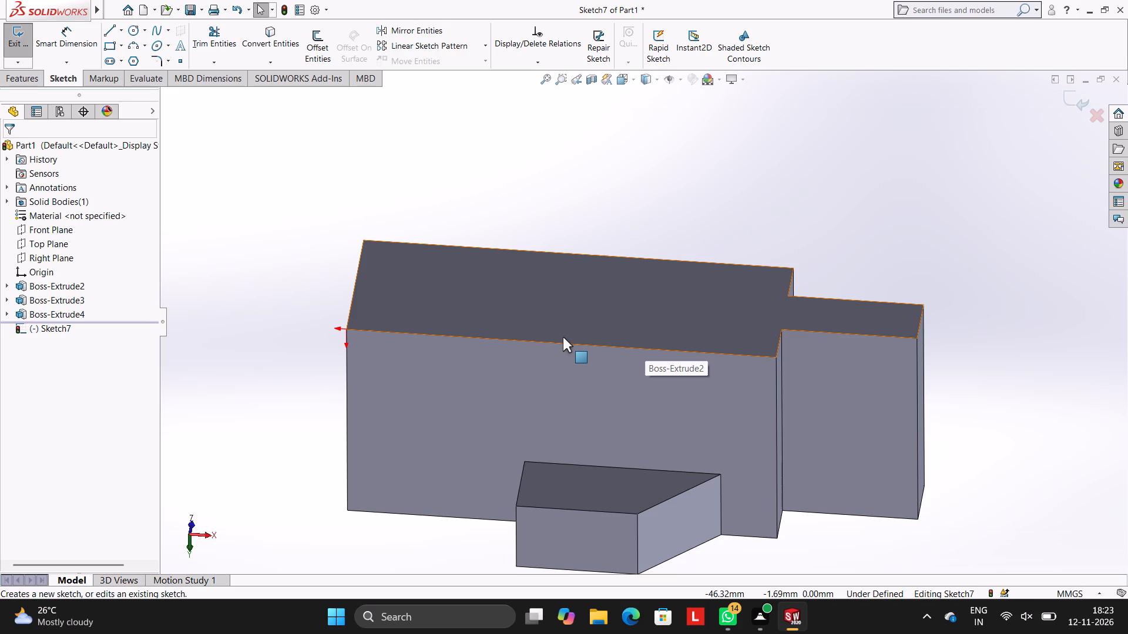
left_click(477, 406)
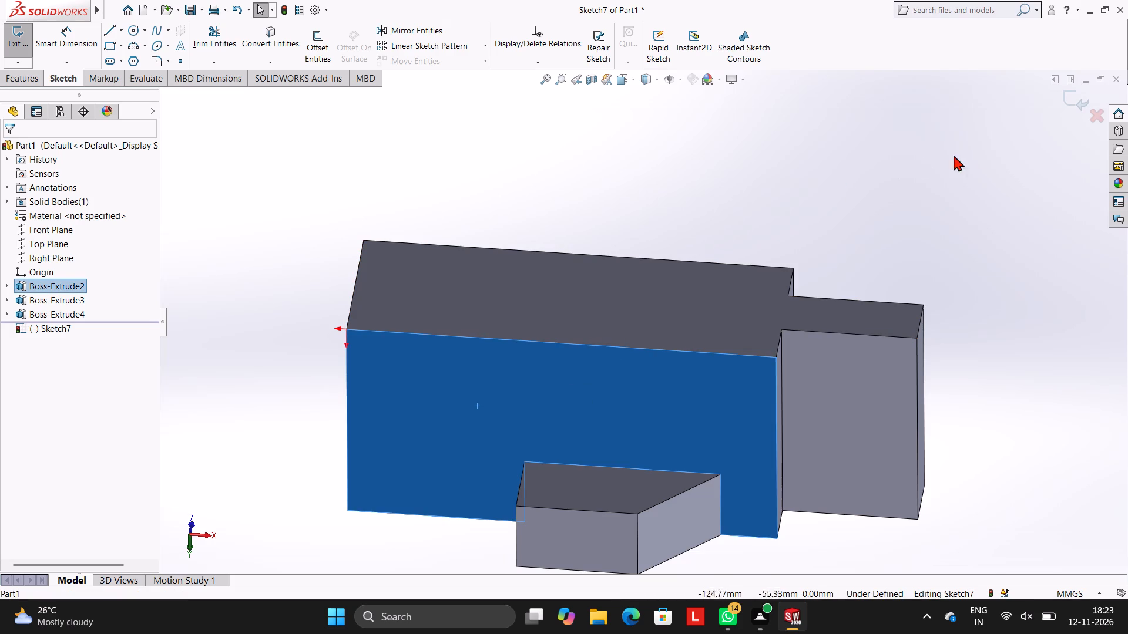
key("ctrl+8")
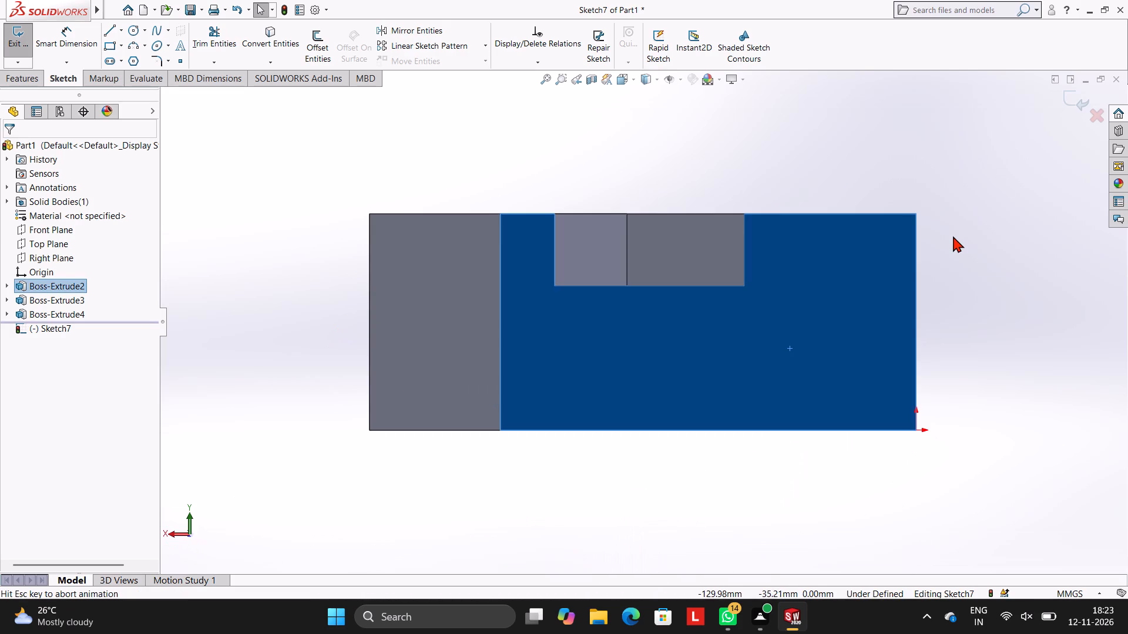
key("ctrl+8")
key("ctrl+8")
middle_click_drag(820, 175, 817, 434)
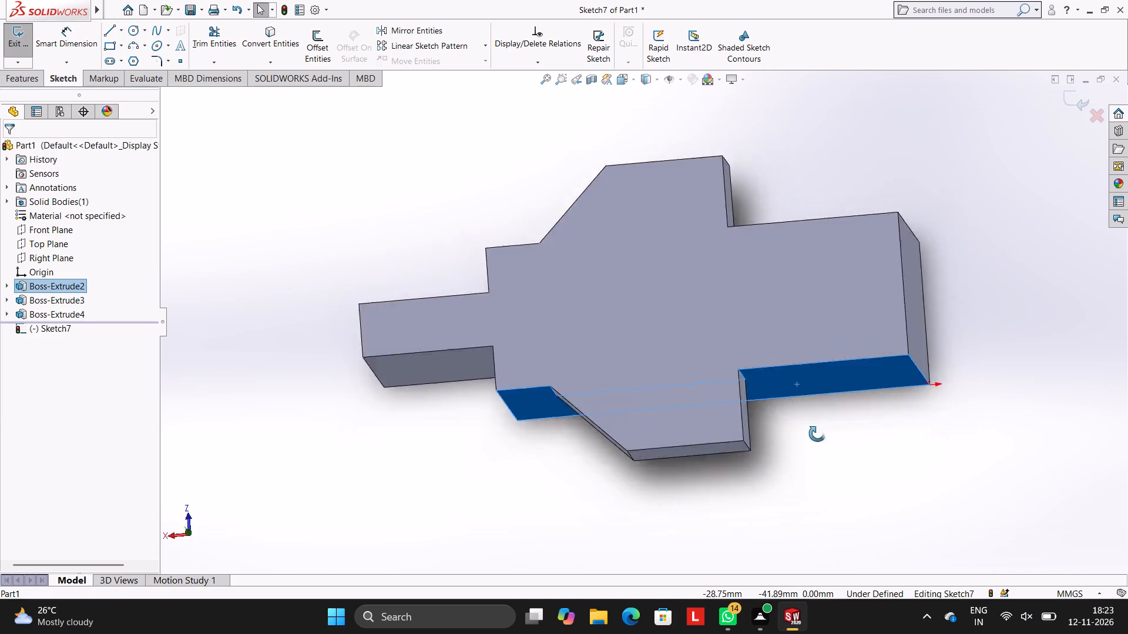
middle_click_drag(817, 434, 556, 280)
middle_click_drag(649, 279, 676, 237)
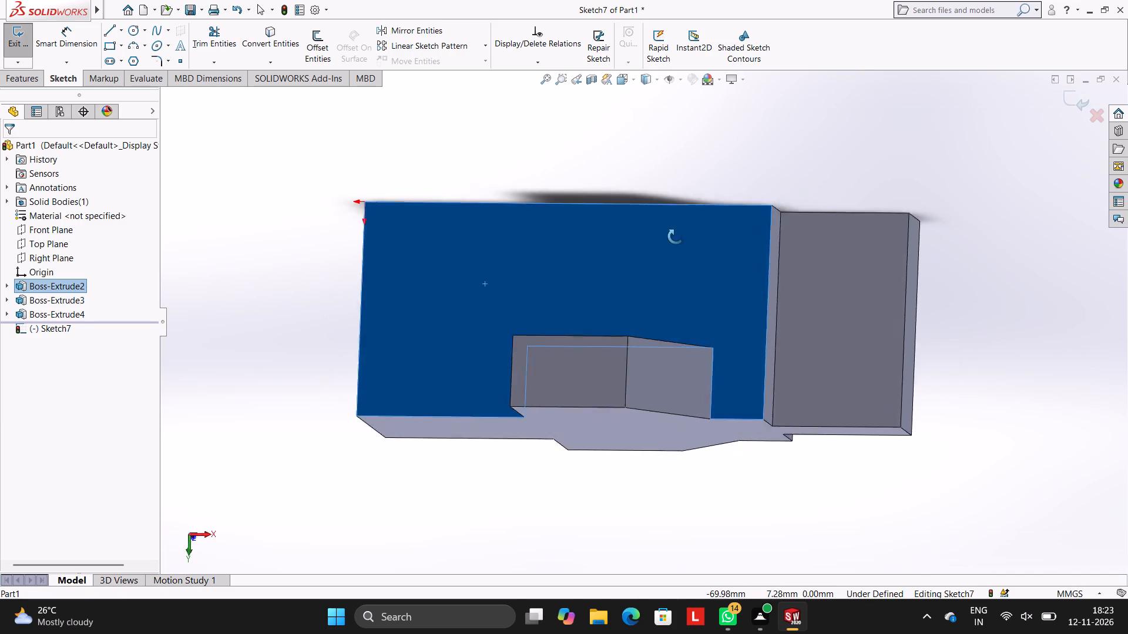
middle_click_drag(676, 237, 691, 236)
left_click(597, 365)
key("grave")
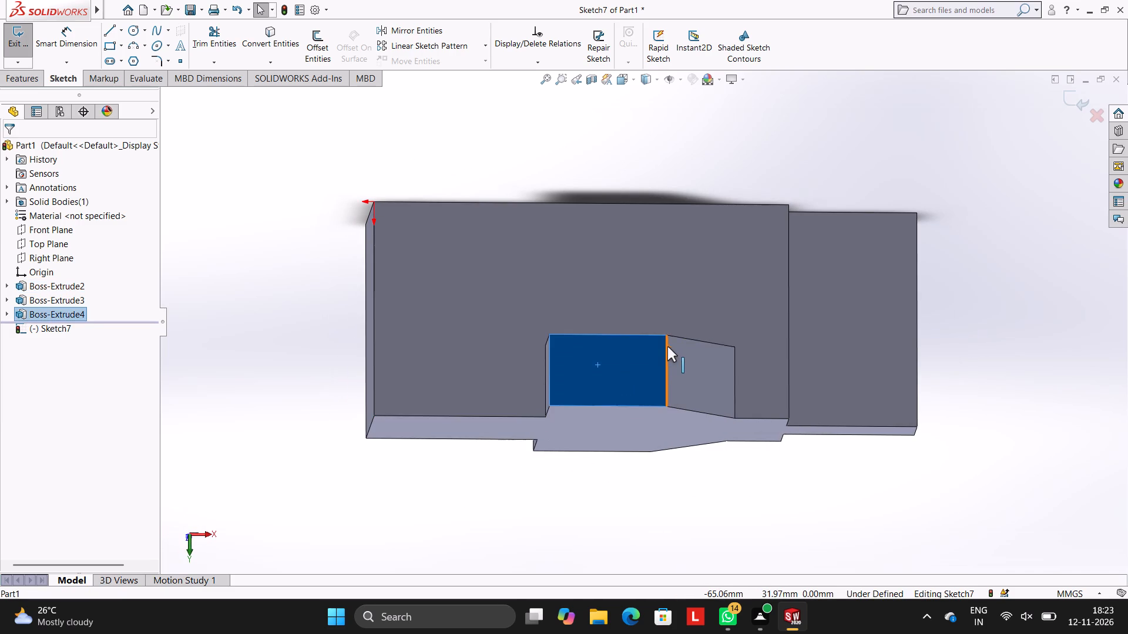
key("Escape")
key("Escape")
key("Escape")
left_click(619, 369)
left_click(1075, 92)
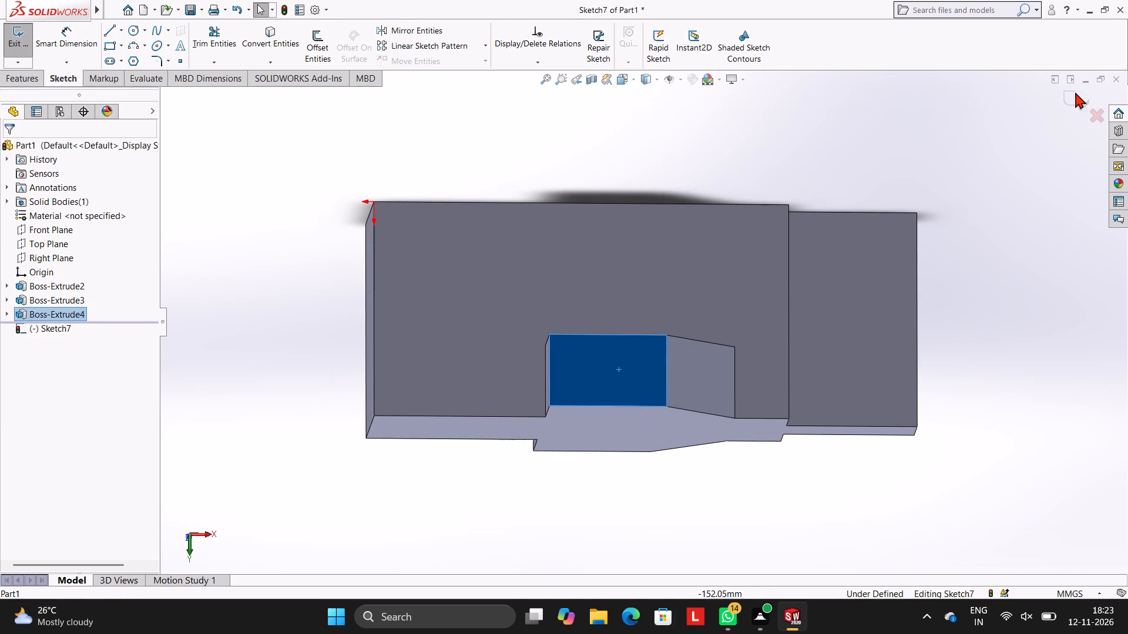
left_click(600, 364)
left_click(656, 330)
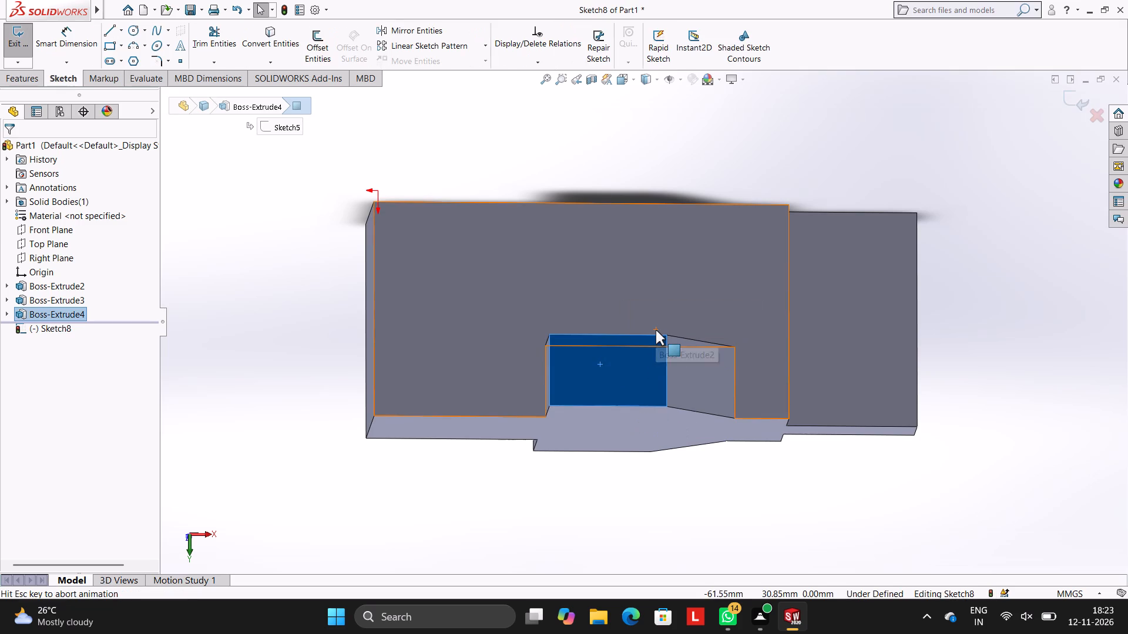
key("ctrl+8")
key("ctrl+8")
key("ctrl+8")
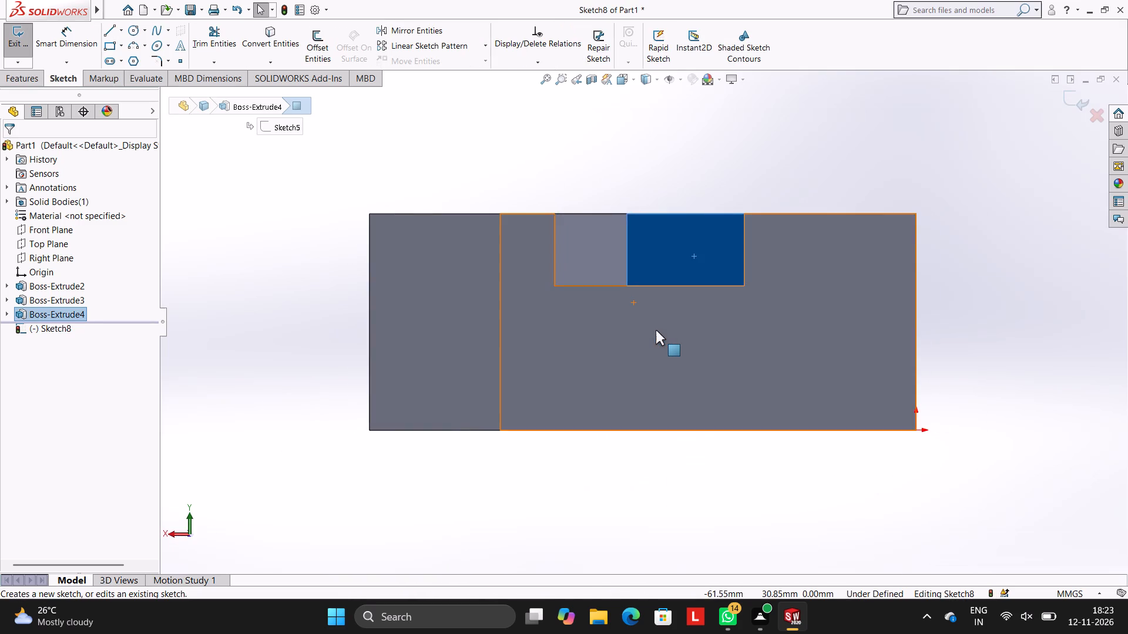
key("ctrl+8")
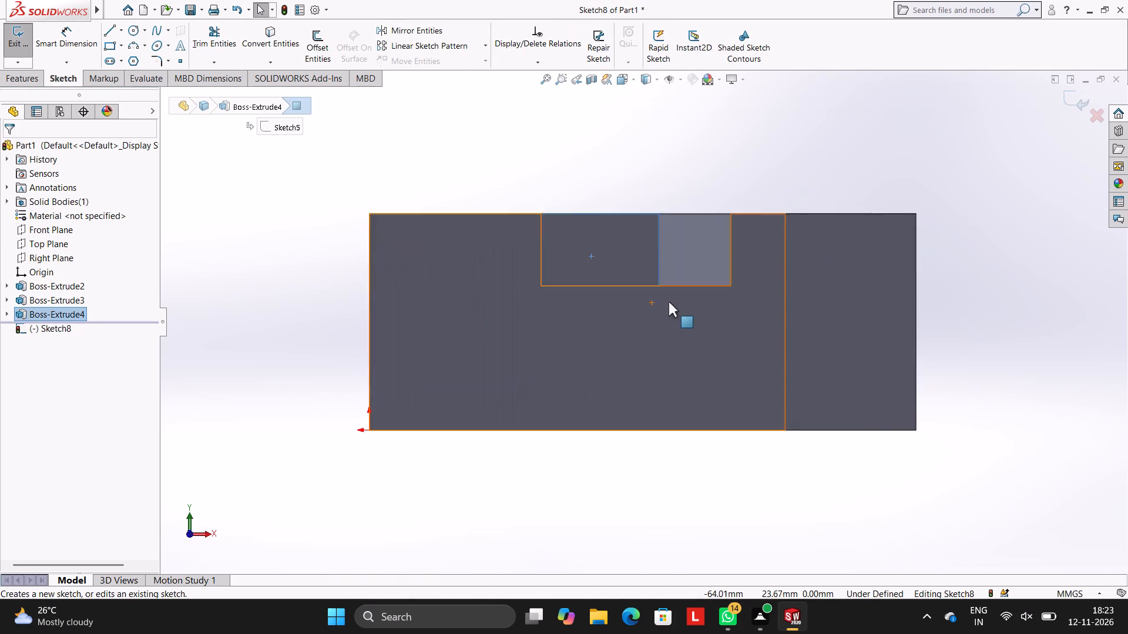
Examine the side projection's outer face and its position against the block and end tongue from several angles.
scroll(669, 294, "up", 1)
scroll(687, 350, "down", 2)
scroll(622, 195, "up", 2)
middle_click_drag(634, 200, 648, 434)
middle_click_drag(678, 272, 694, 520)
scroll(718, 286, "down", 1)
middle_click_drag(726, 291, 728, 346)
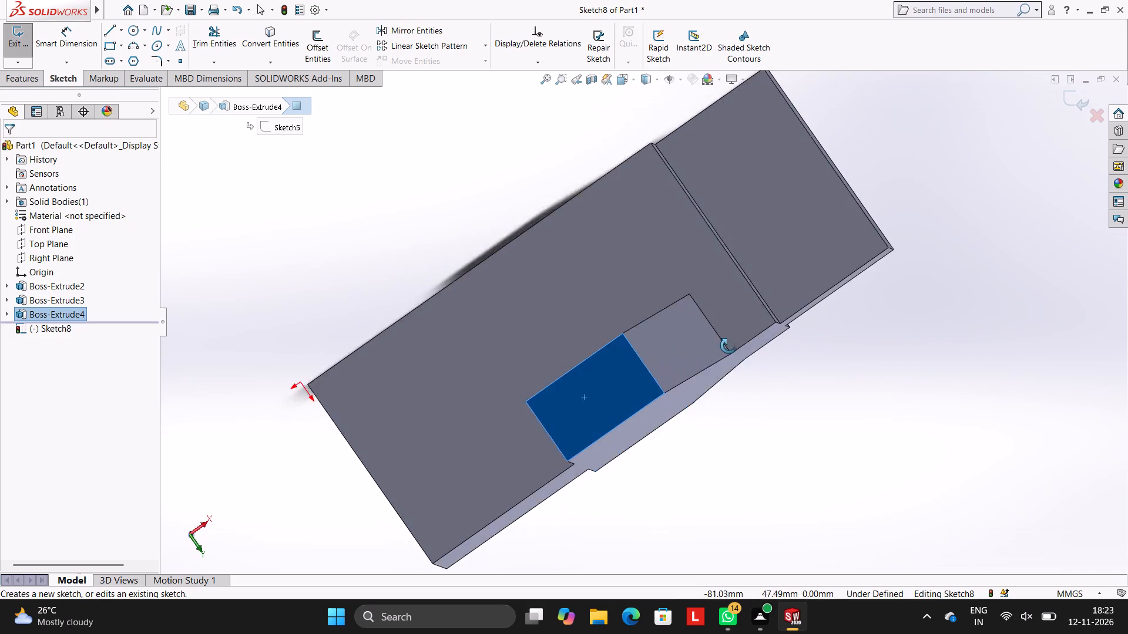
middle_click_drag(728, 346, 730, 303)
middle_click_drag(775, 336, 610, 109)
middle_click_drag(704, 246, 773, 219)
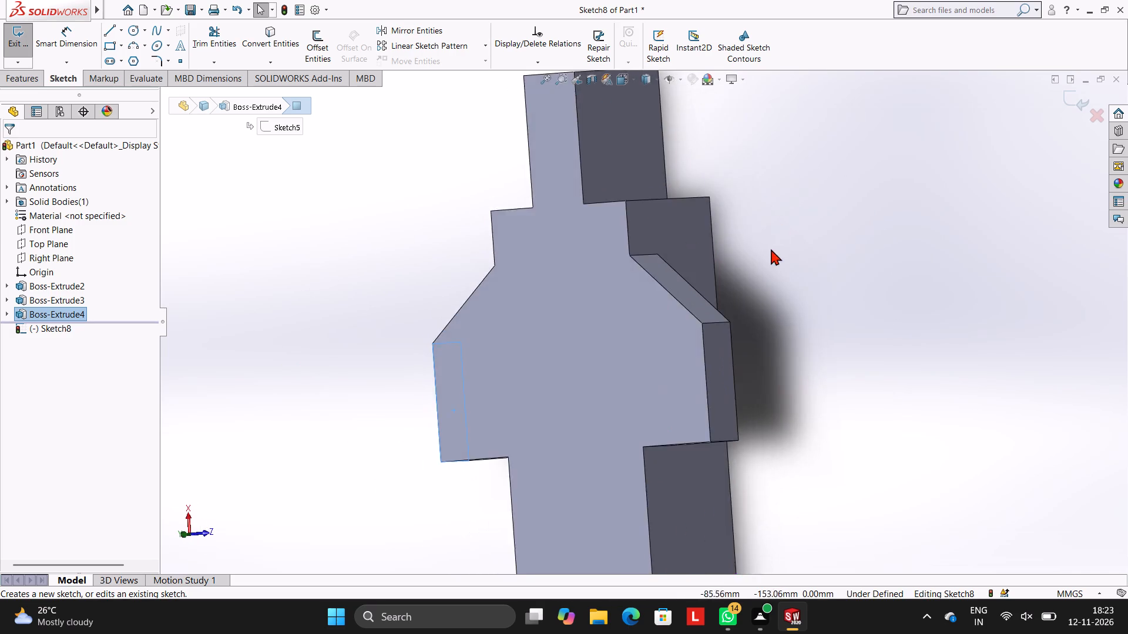
scroll(773, 263, "up", 3)
middle_click_drag(814, 313, 571, 215)
scroll(710, 351, "up", 1)
middle_click_drag(710, 352, 629, 309)
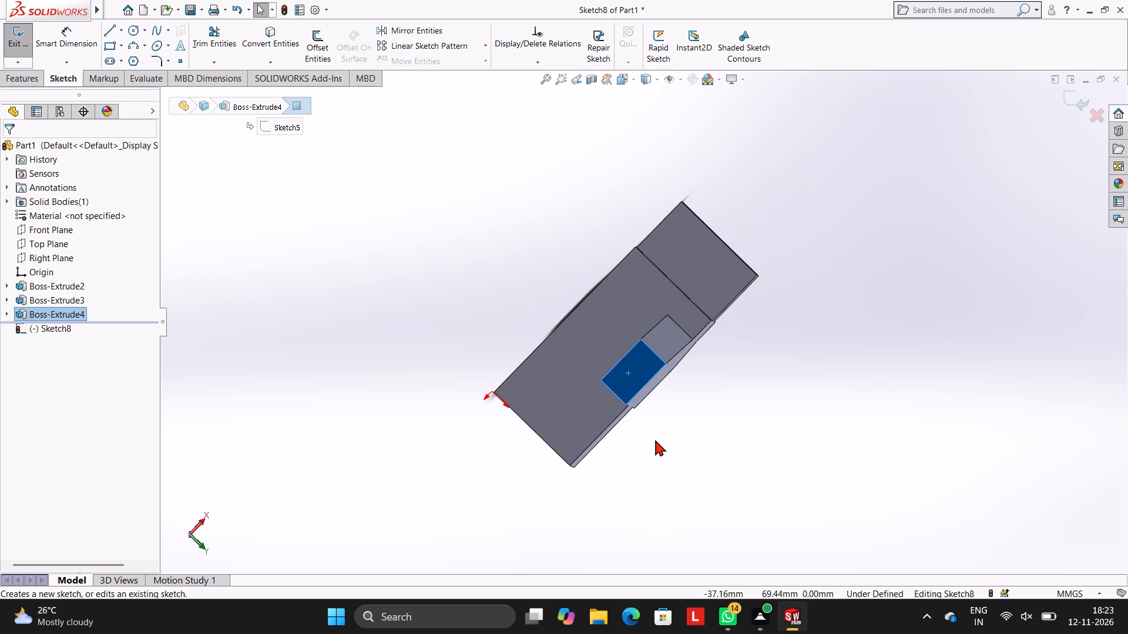
key("Escape")
middle_click_drag(615, 386, 649, 356)
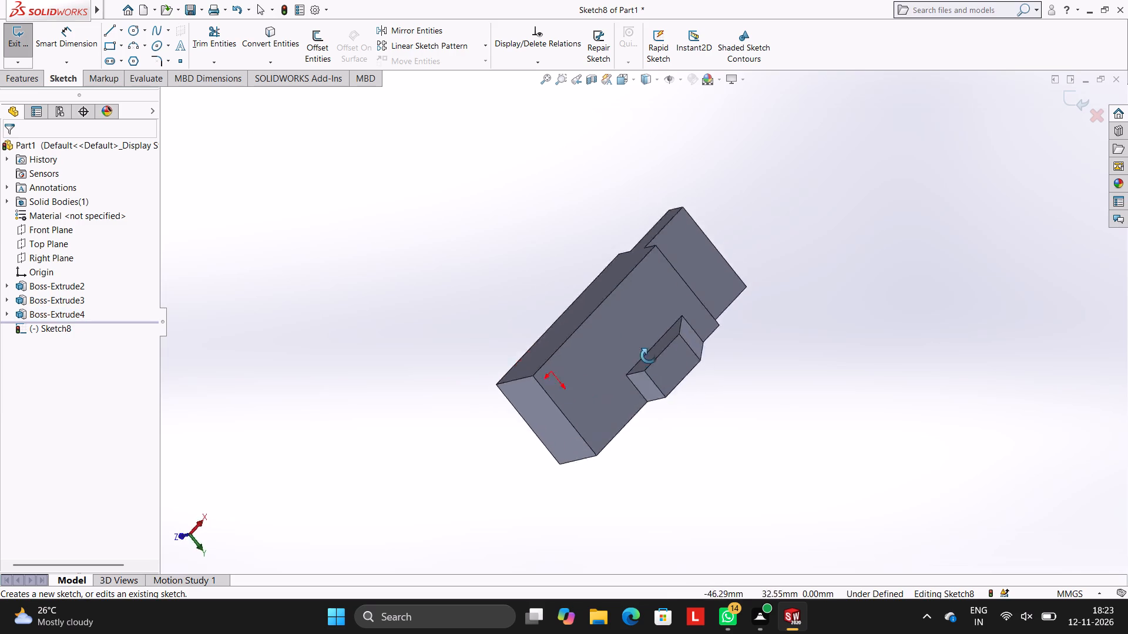
middle_click_drag(649, 356, 580, 473)
scroll(650, 447, "down", 1)
scroll(599, 350, "up", 4)
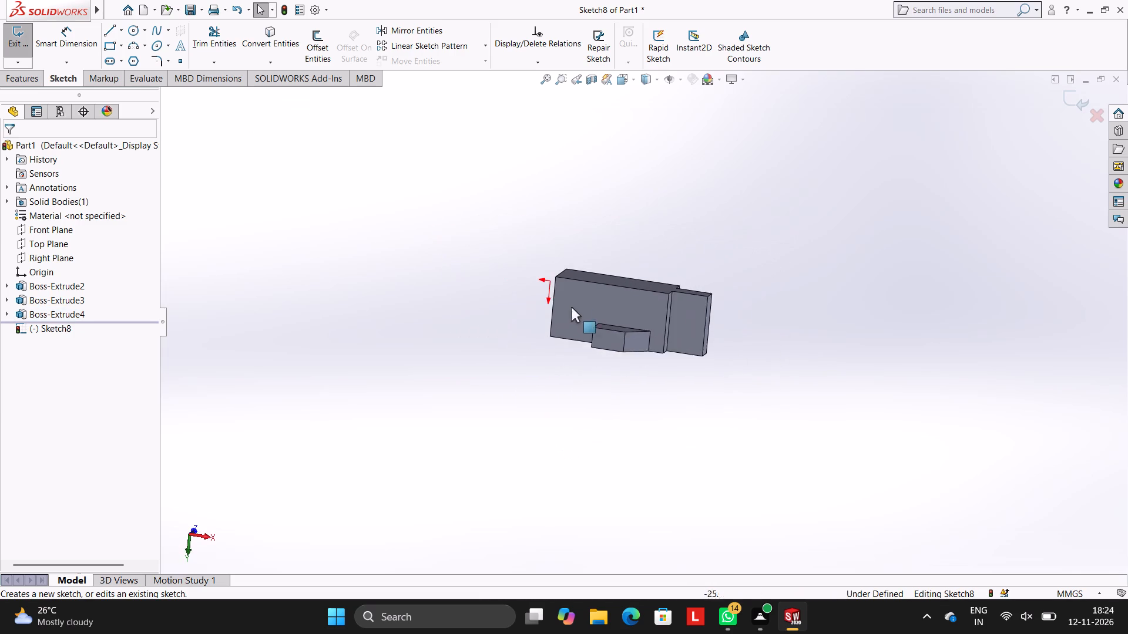
scroll(569, 301, "down", 4)
scroll(710, 315, "up", 2)
middle_click_drag(837, 319, 850, 314)
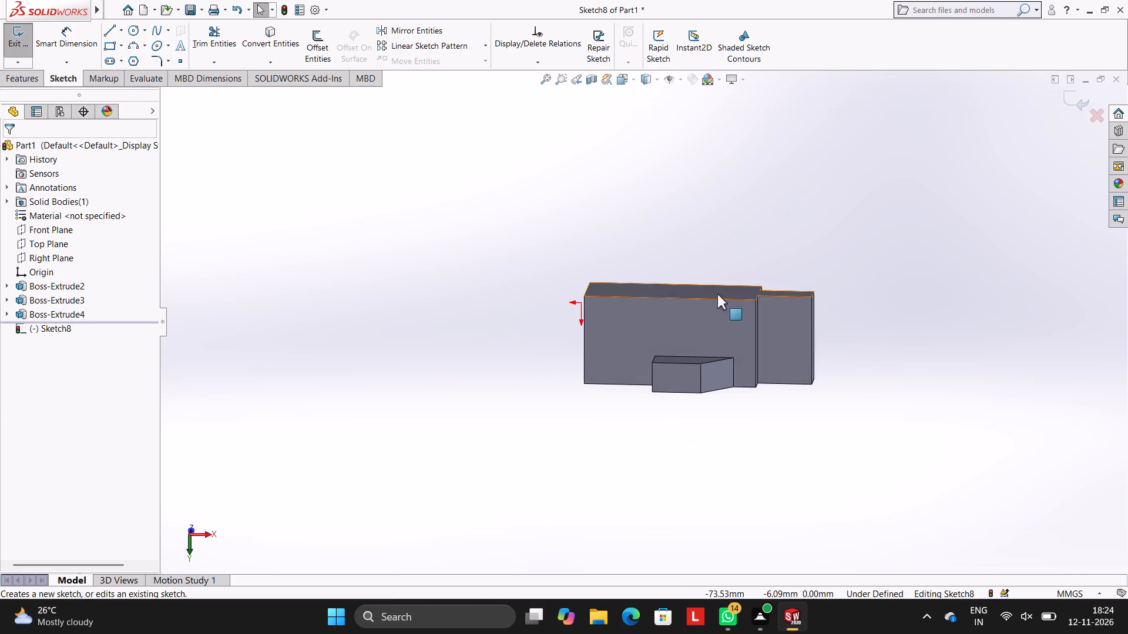
scroll(717, 294, "down", 4)
scroll(616, 403, "up", 1)
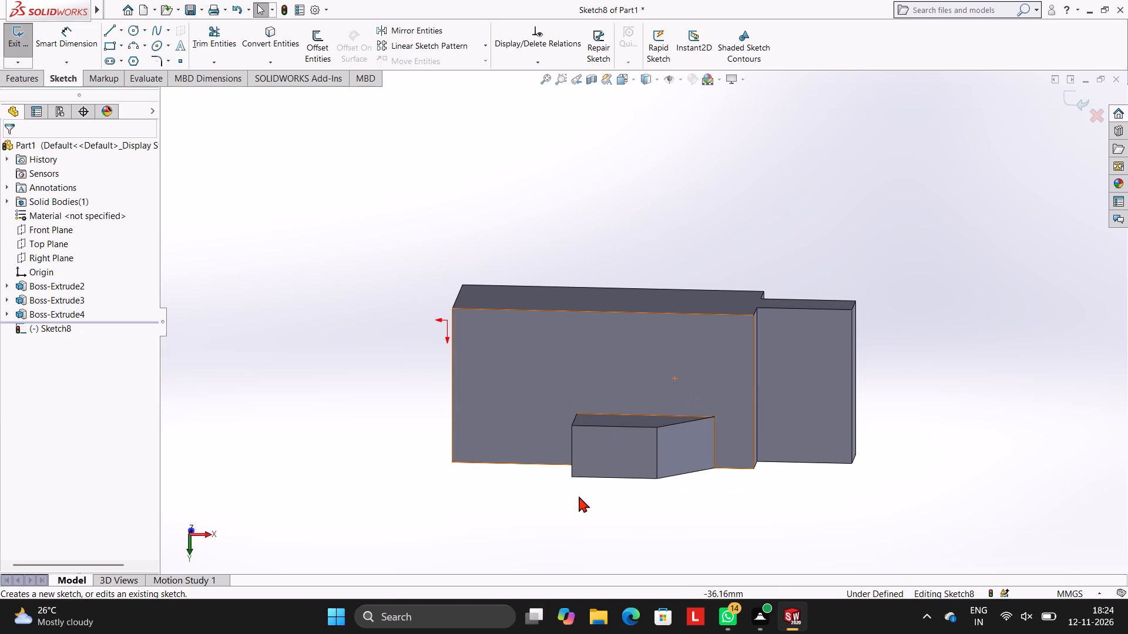
scroll(814, 402, "up", 1)
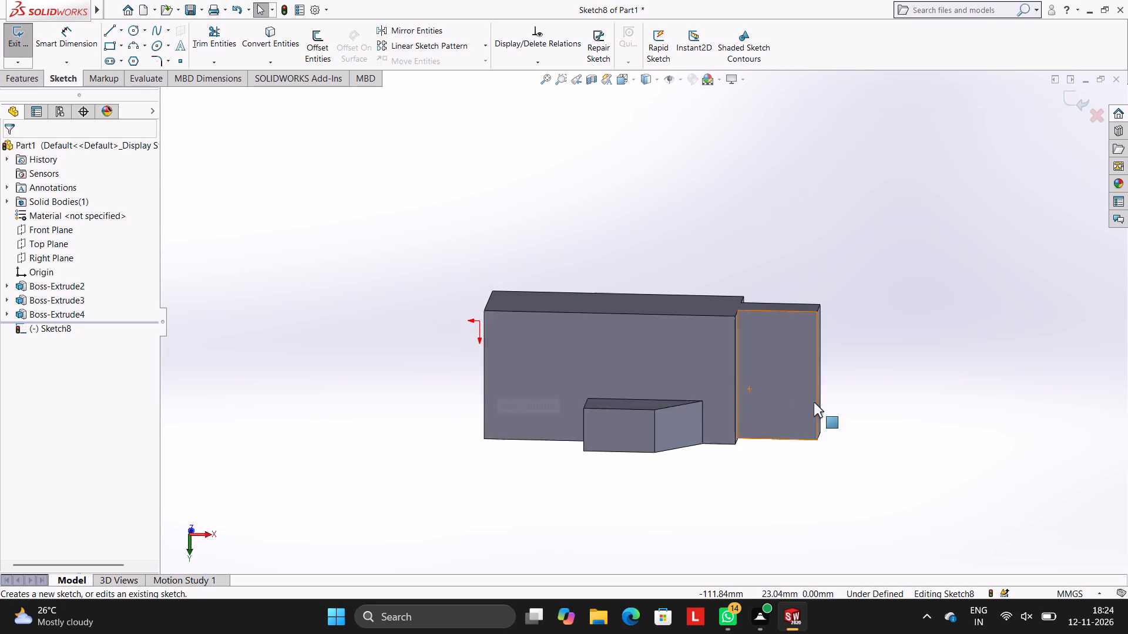
scroll(814, 402, "up", 1)
scroll(814, 402, "down", 2)
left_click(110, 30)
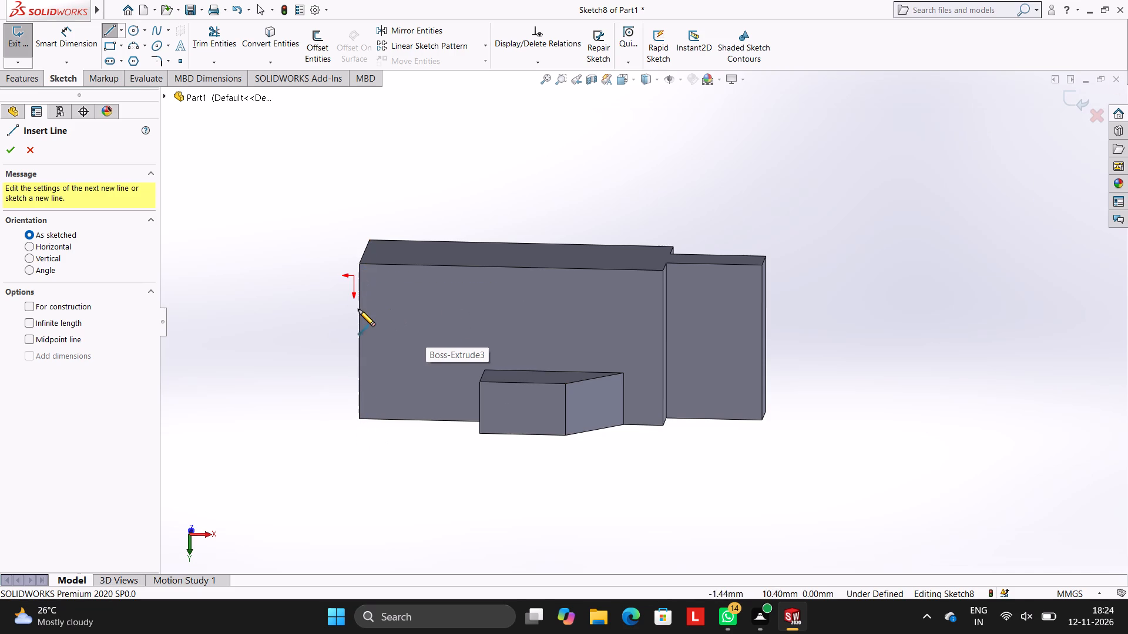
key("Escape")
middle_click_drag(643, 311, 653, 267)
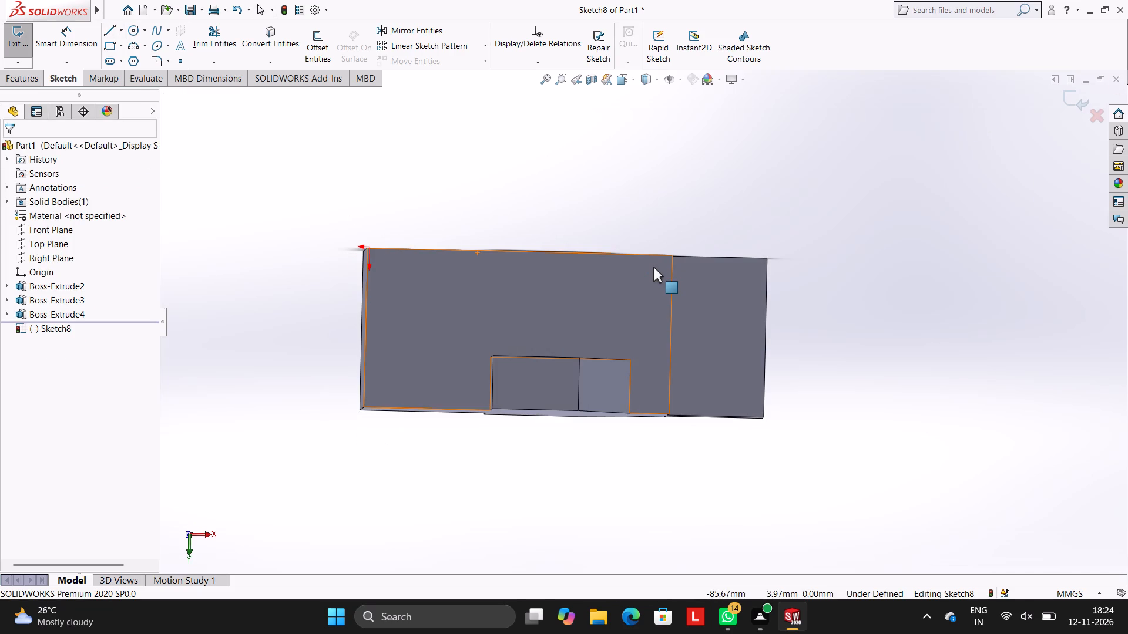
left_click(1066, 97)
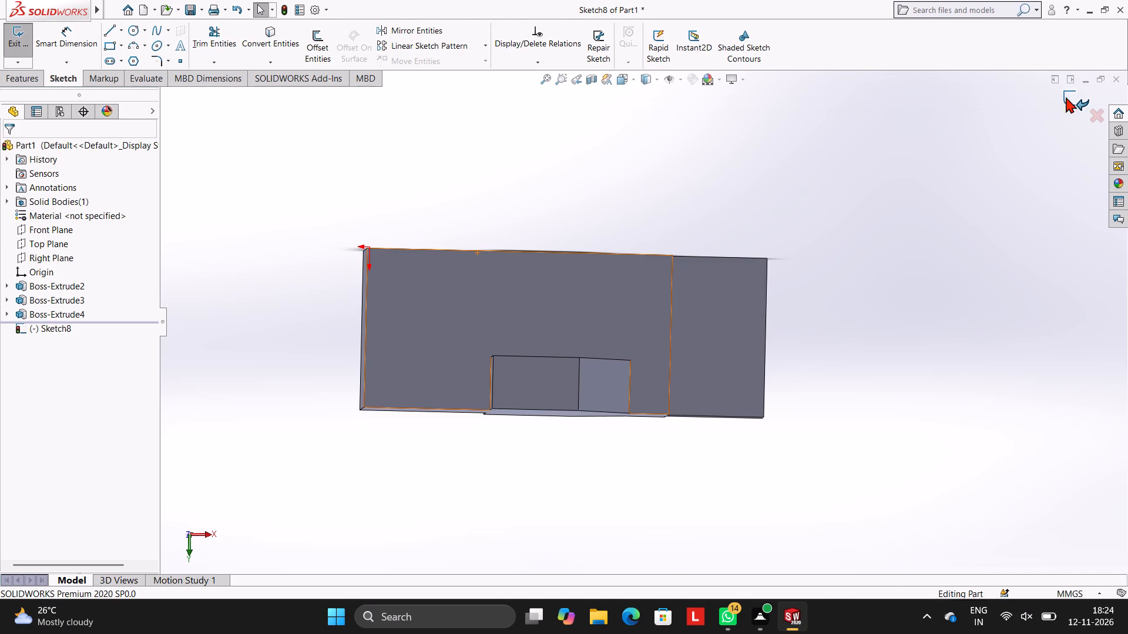
On the block's 92 by 48 mm face, sketch a 12 mm line along the projection-side edge from the far-end corner, then a 44 mm perpendicular line.
left_click(429, 315)
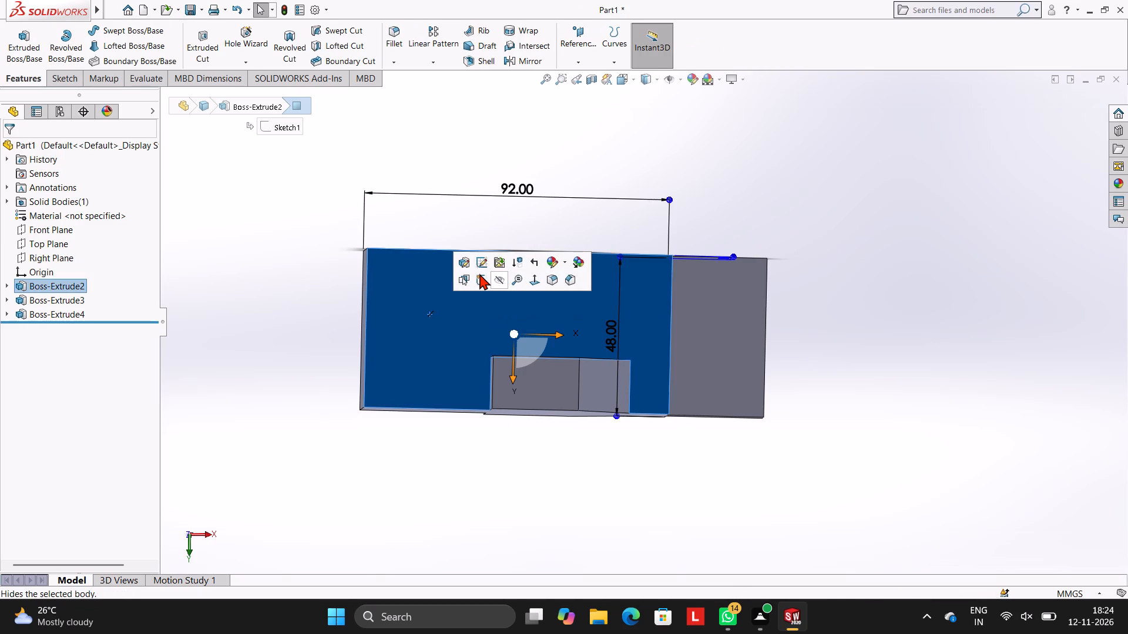
left_click(480, 275)
key("ctrl+8")
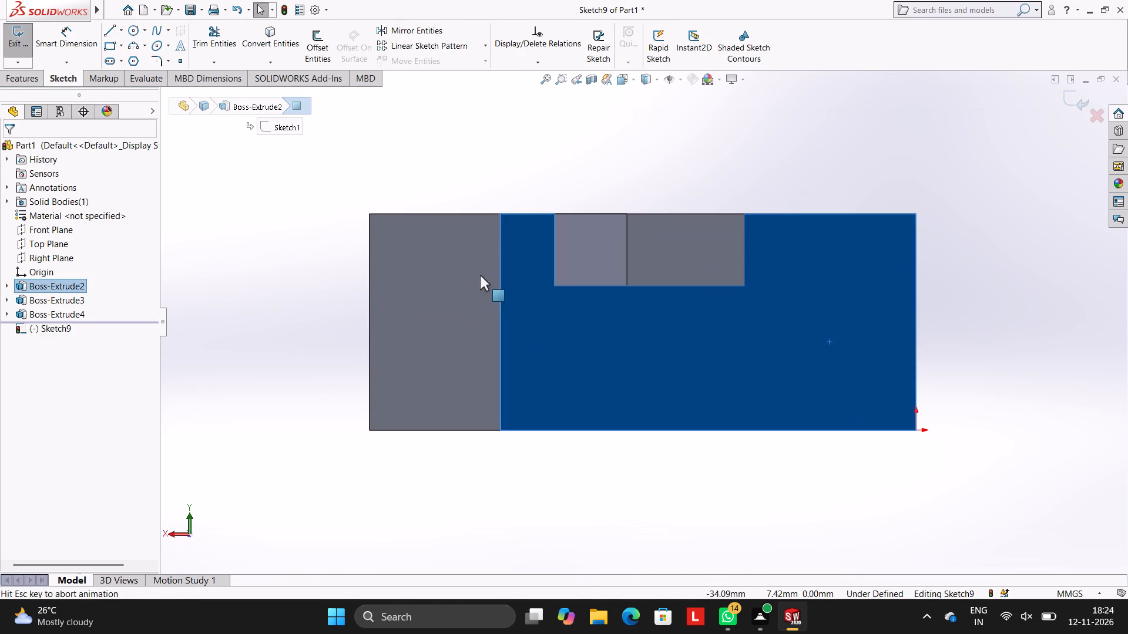
scroll(1052, 353, "up", 2)
scroll(1008, 322, "down", 1)
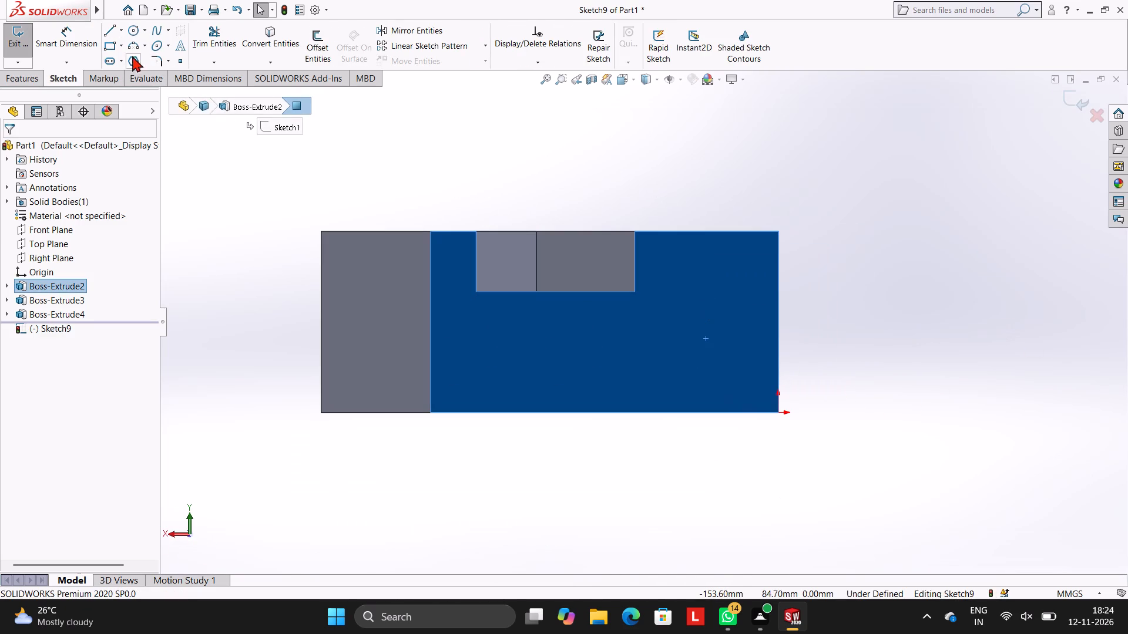
left_click_drag(122, 41, 112, 33)
left_click(108, 32)
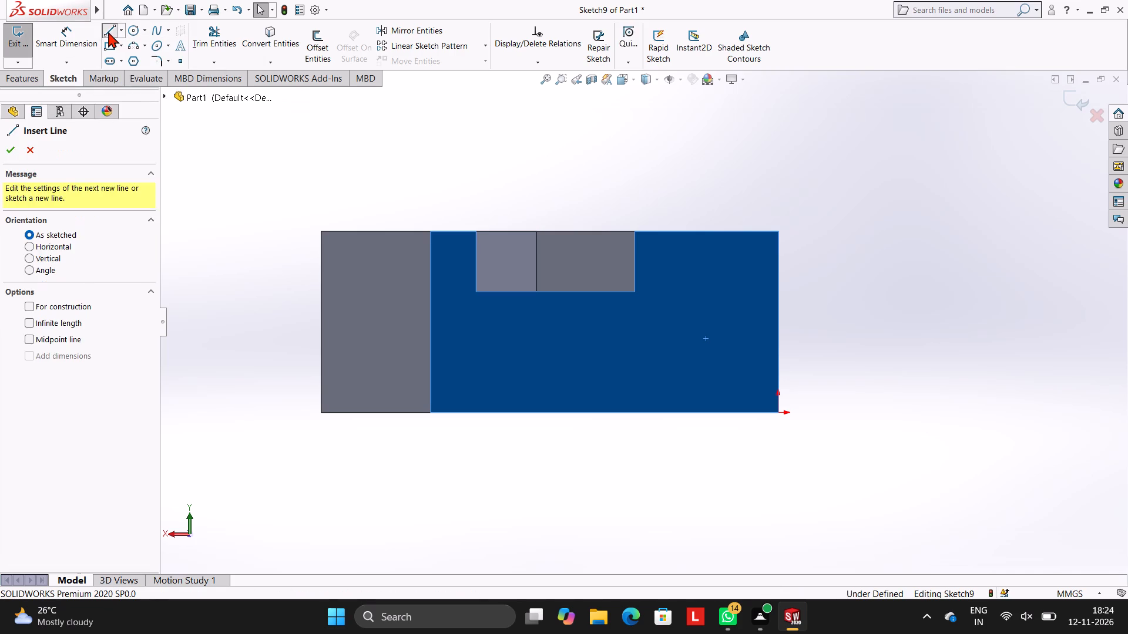
left_click(108, 32)
left_click(114, 31)
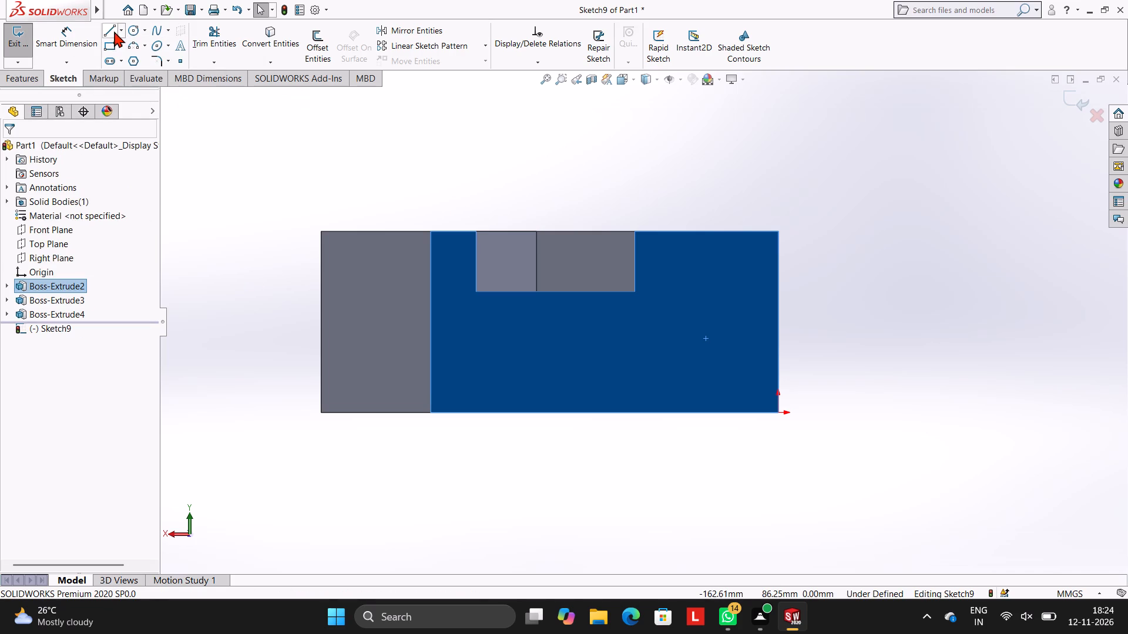
left_click(777, 231)
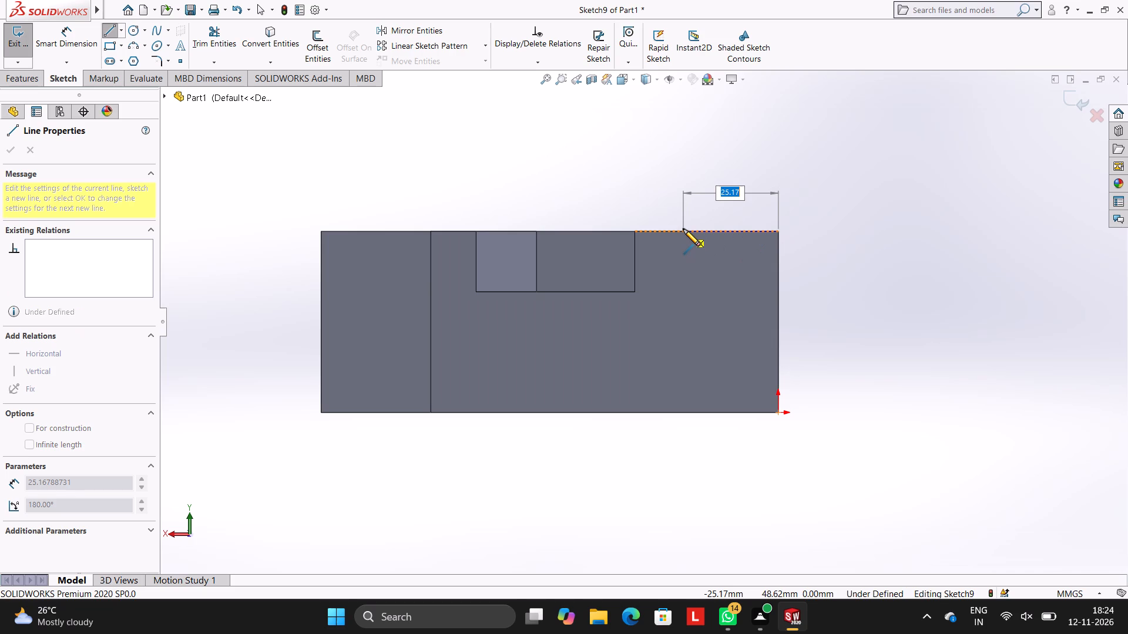
type("12")
key("Return")
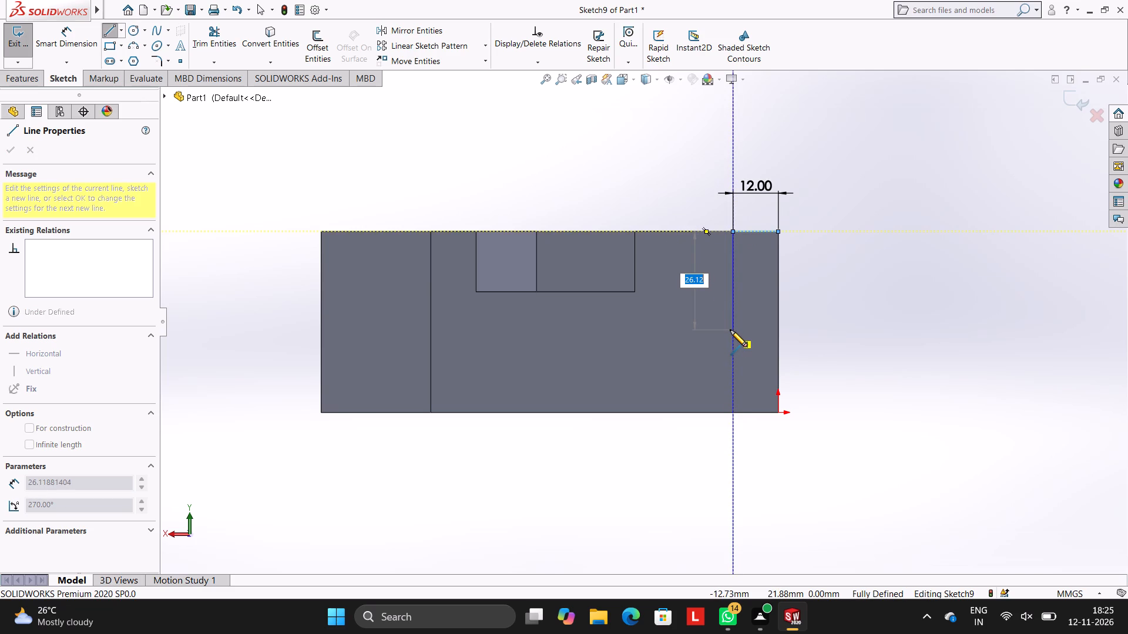
type("44")
key("Return")
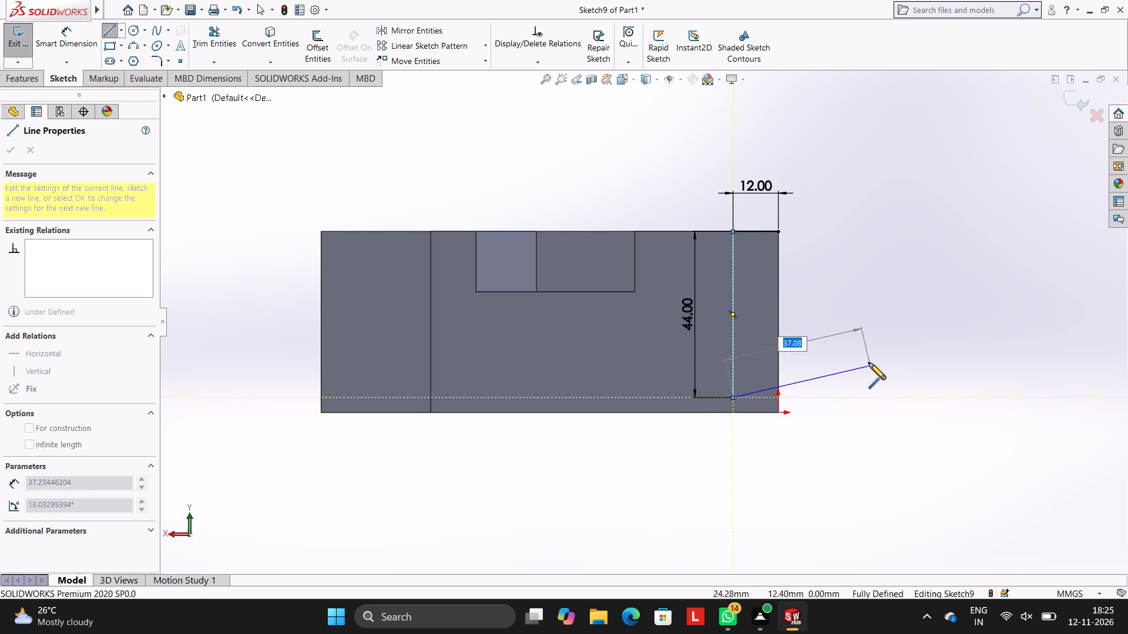
key("Escape")
key("Escape")
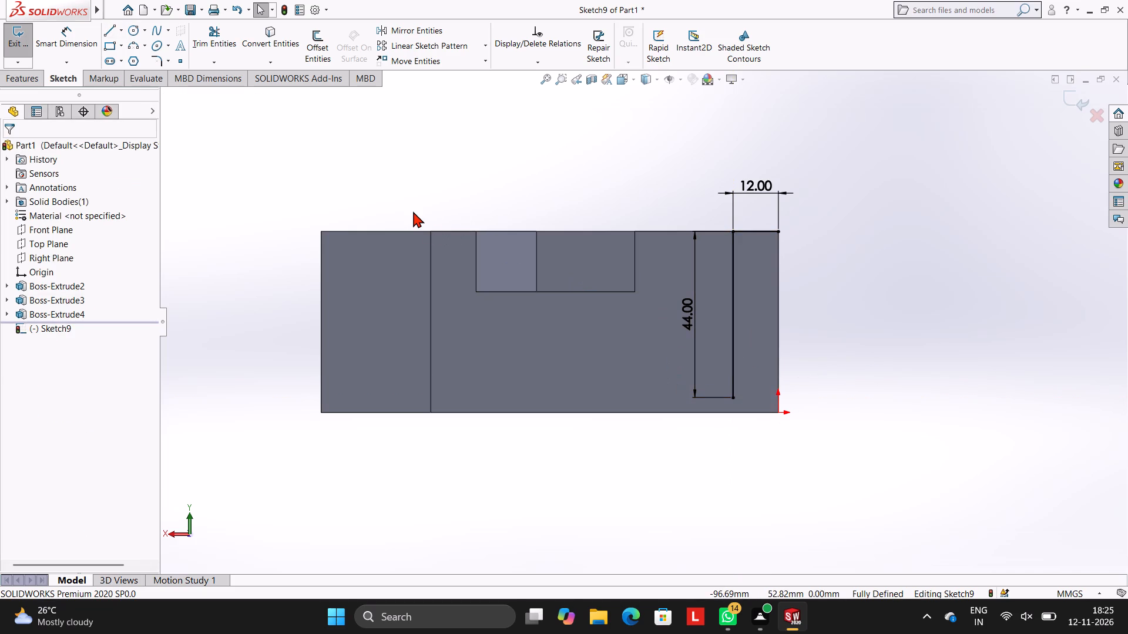
Draw a 41 mm diameter circle centred on the free end of the 44 mm line.
left_click(135, 27)
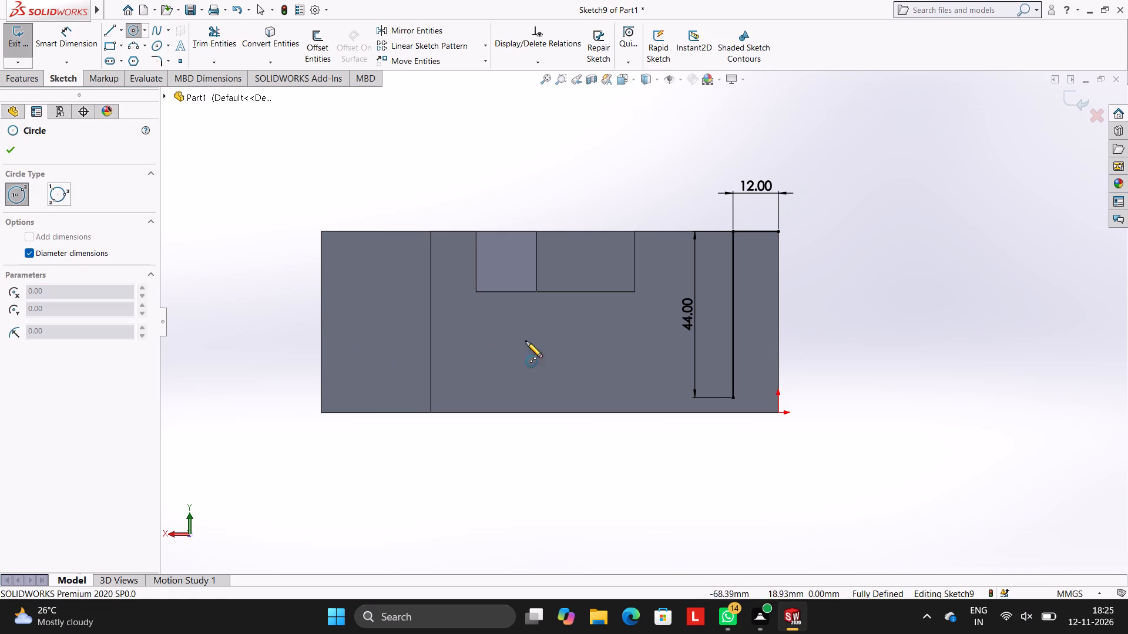
left_click(734, 399)
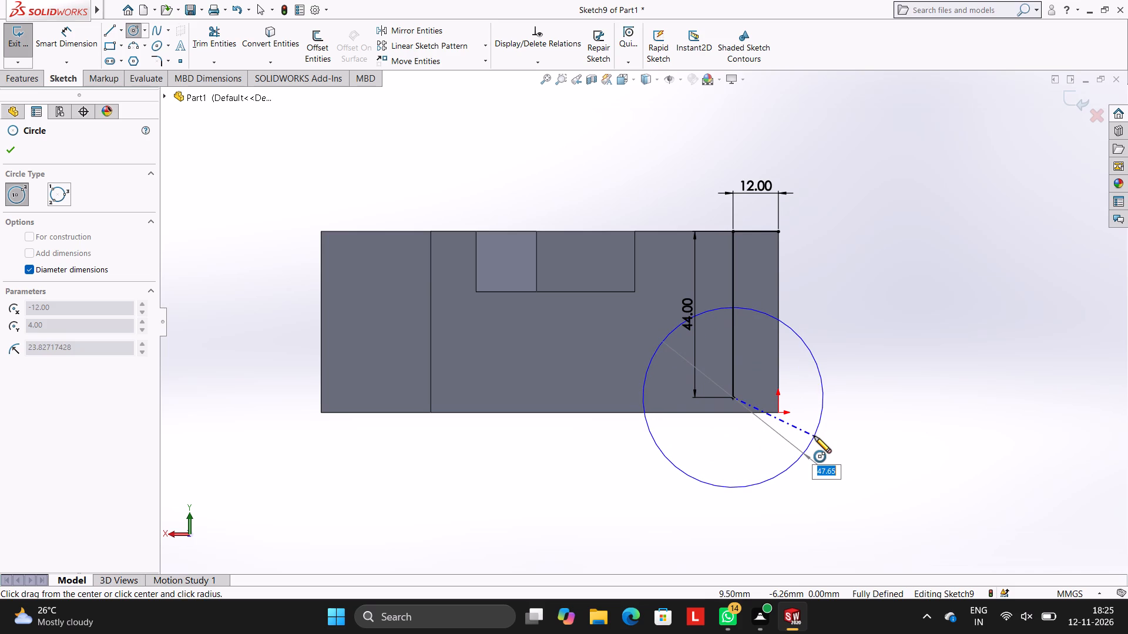
type("41")
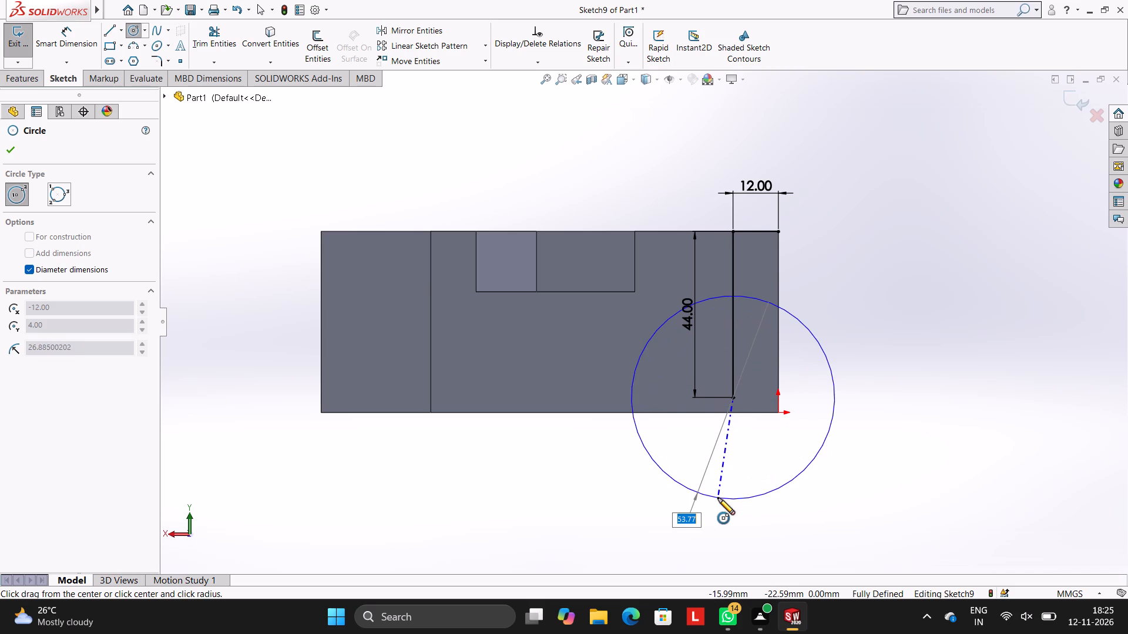
type("41")
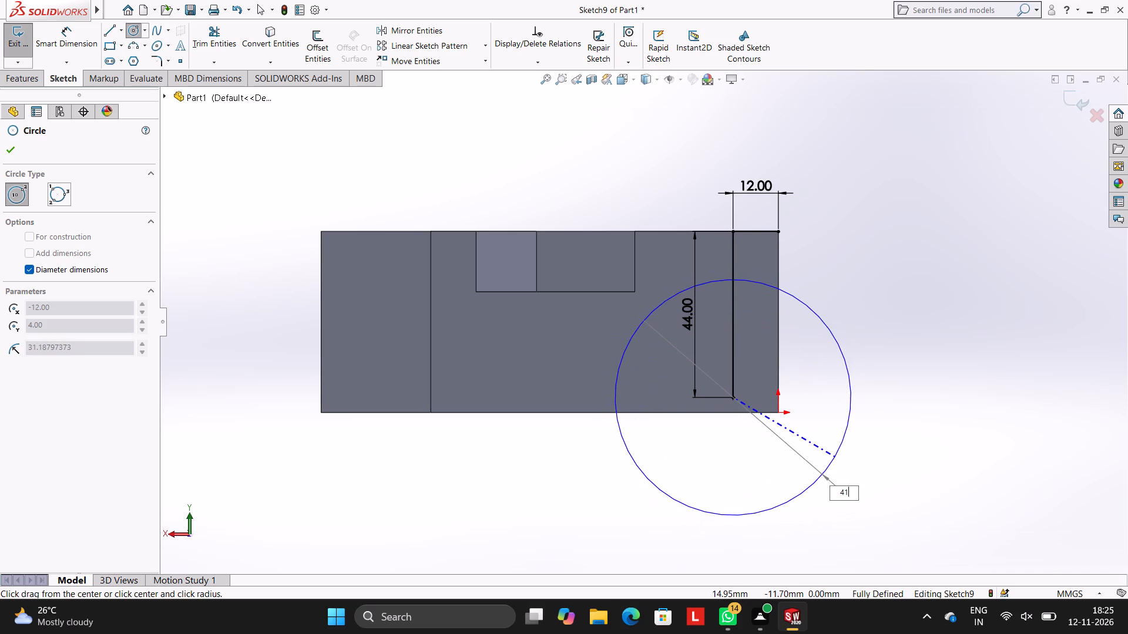
key("Return")
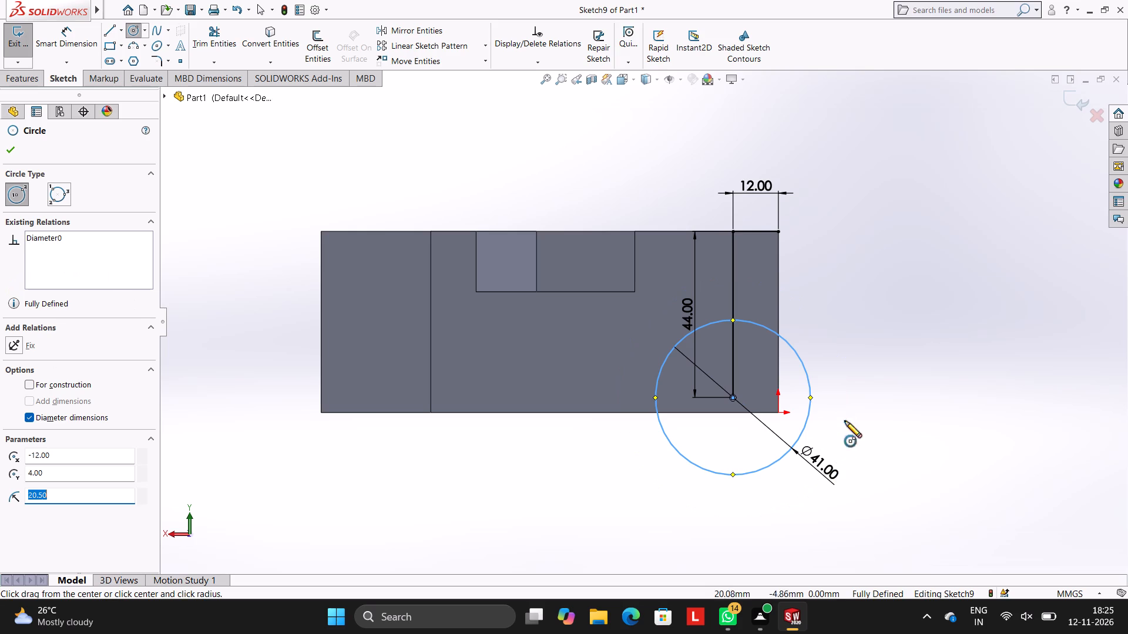
key("Escape")
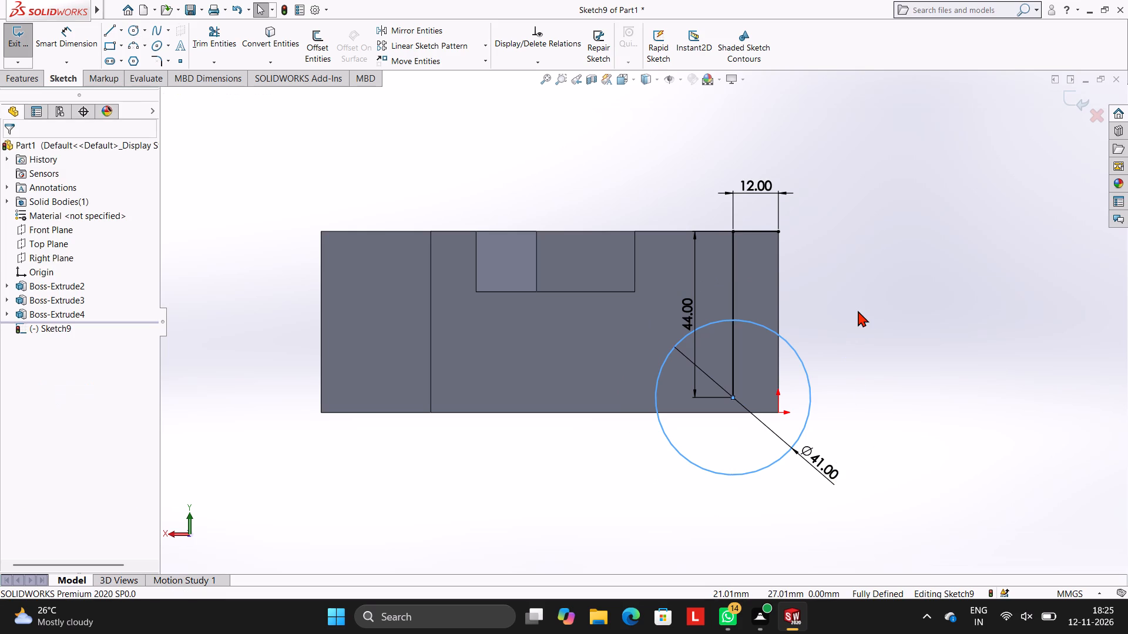
key("Escape")
key("Escape")
key("Escape")
key("Escape")
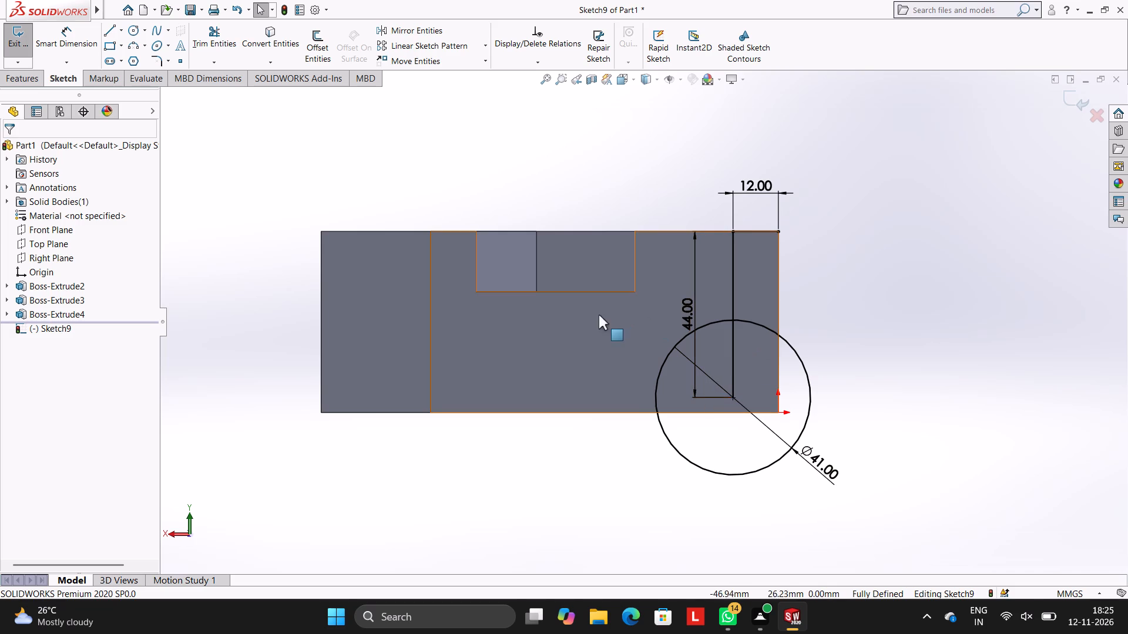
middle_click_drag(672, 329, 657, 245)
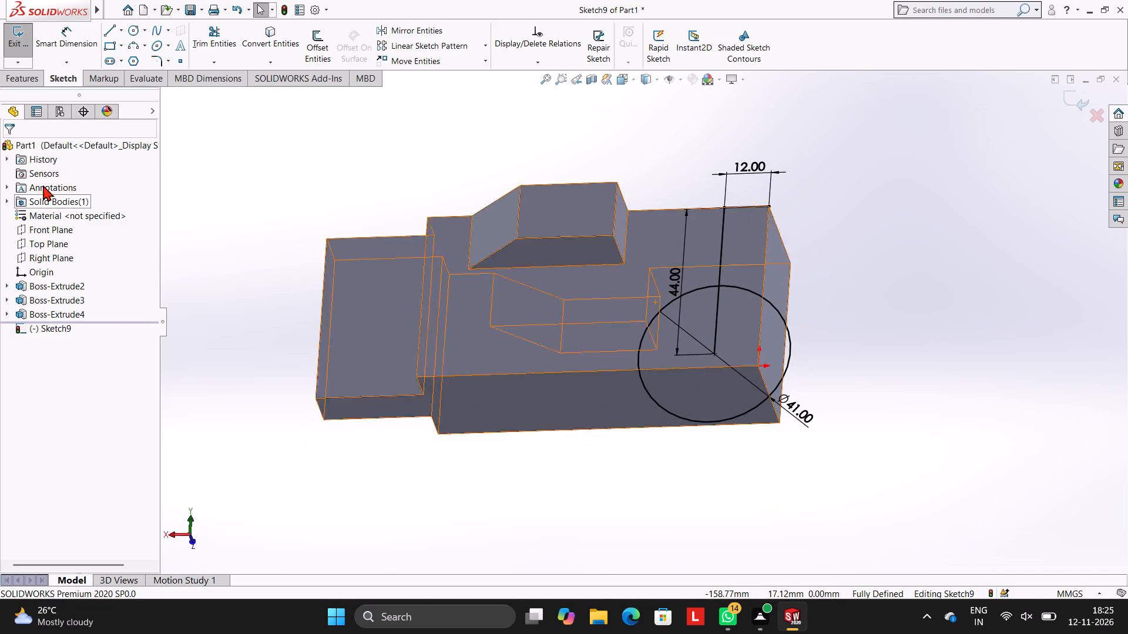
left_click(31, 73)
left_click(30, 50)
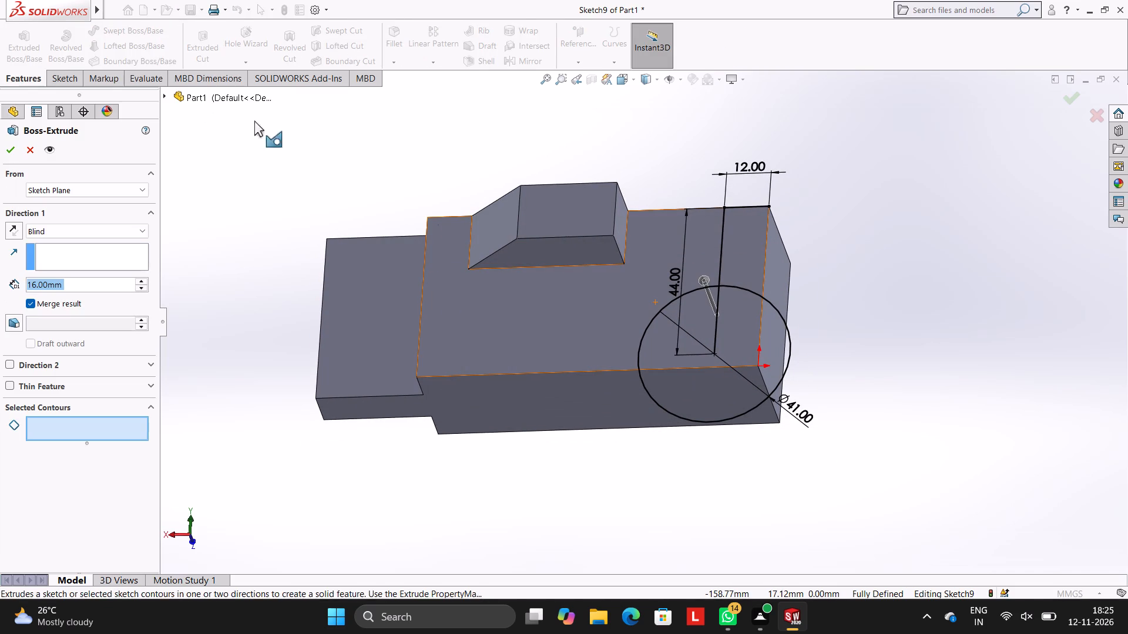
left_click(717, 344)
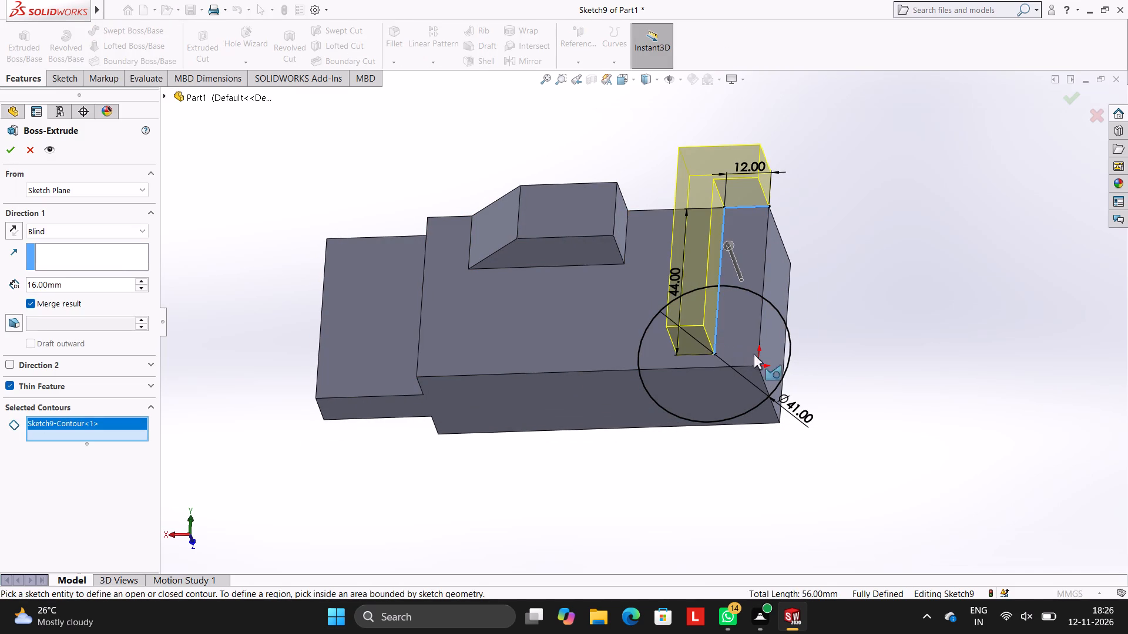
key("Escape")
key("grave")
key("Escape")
Extrude both regions of the 41 mm circle 35 mm blind in the reversed direction, through the block, merged with the body.
left_click(39, 39)
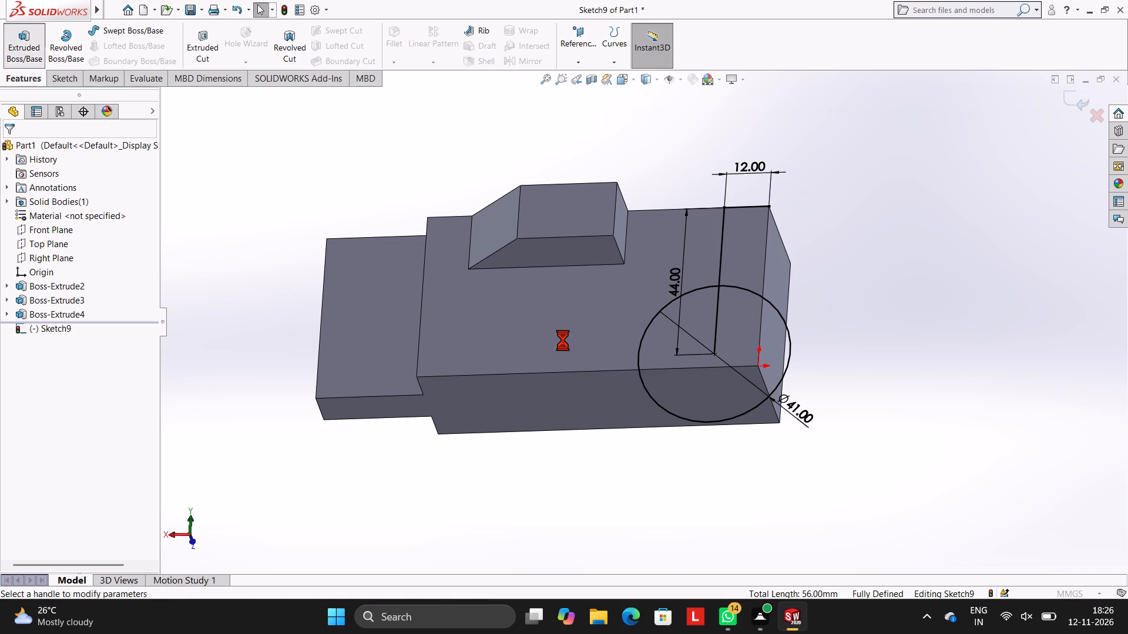
left_click(704, 391)
left_click(695, 353)
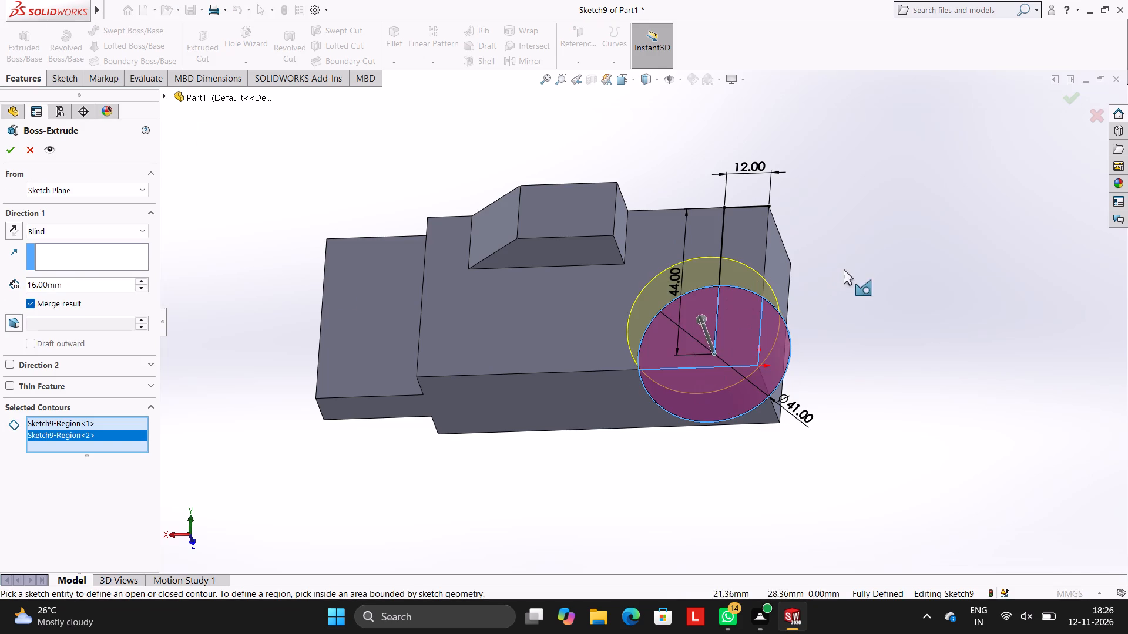
middle_click_drag(847, 272, 854, 197)
middle_click_drag(892, 323, 878, 215)
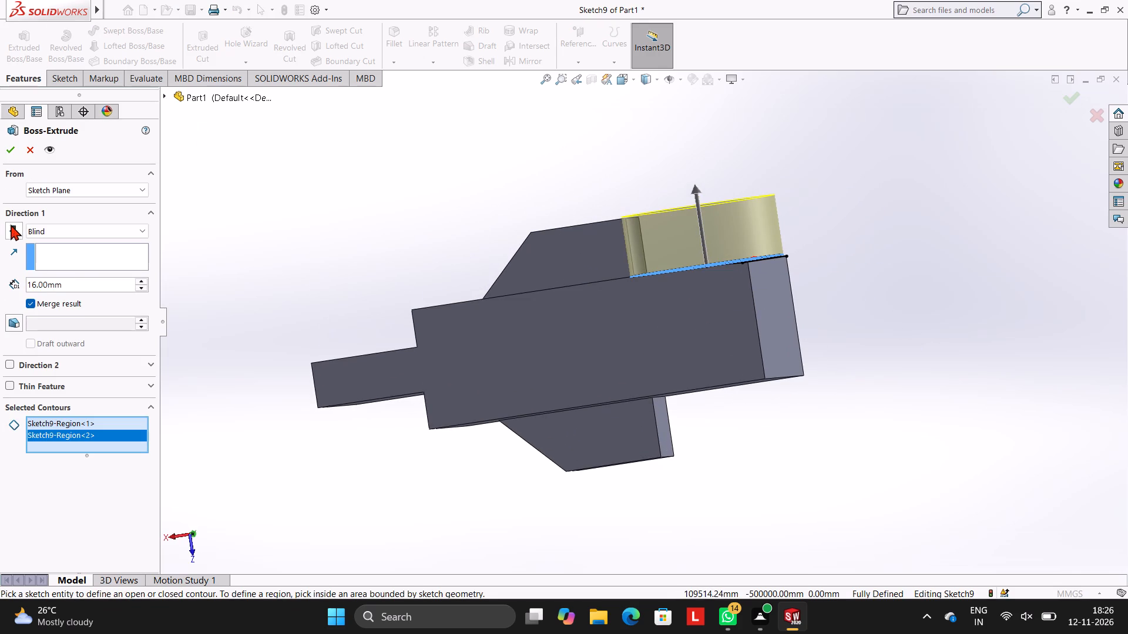
left_click(14, 225)
left_click(76, 285)
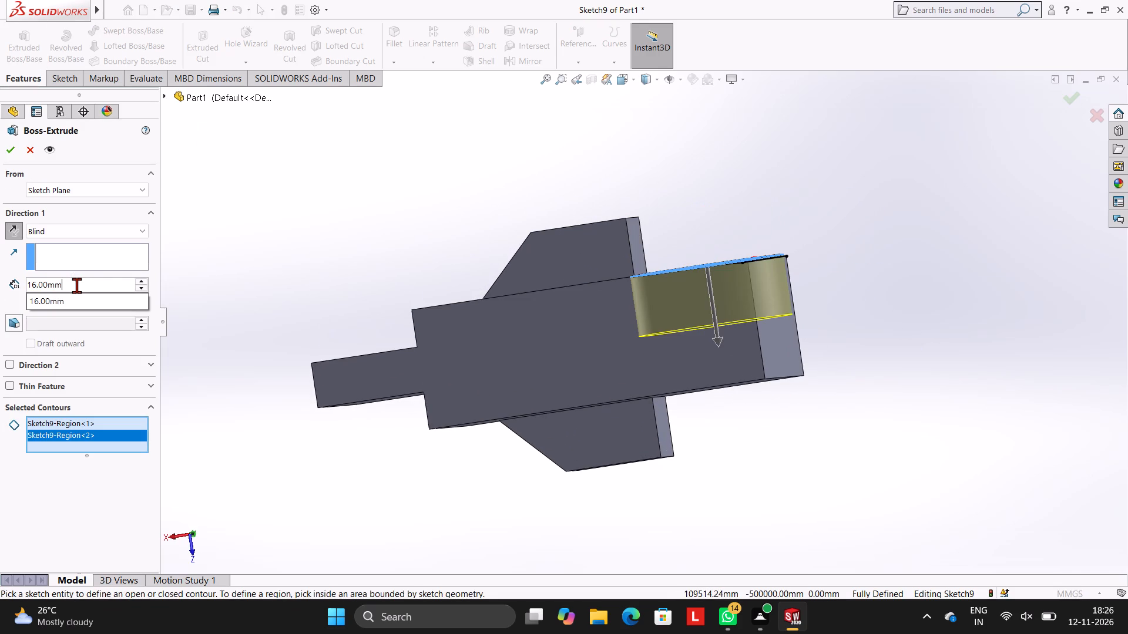
key("BackSpace")
key("BackSpace")
key("BackSpace")
key("BackSpace")
key("BackSpace")
key("BackSpace")
key("BackSpace")
key("BackSpace")
key("BackSpace")
key("BackSpace")
key("BackSpace")
key("BackSpace")
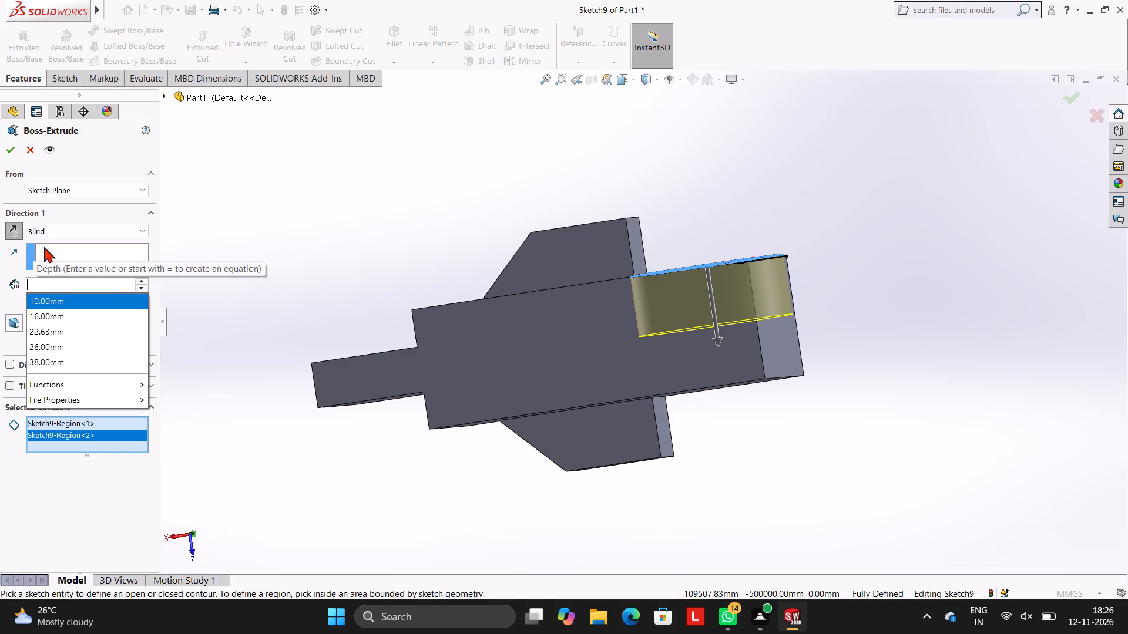
type("35")
key("Return")
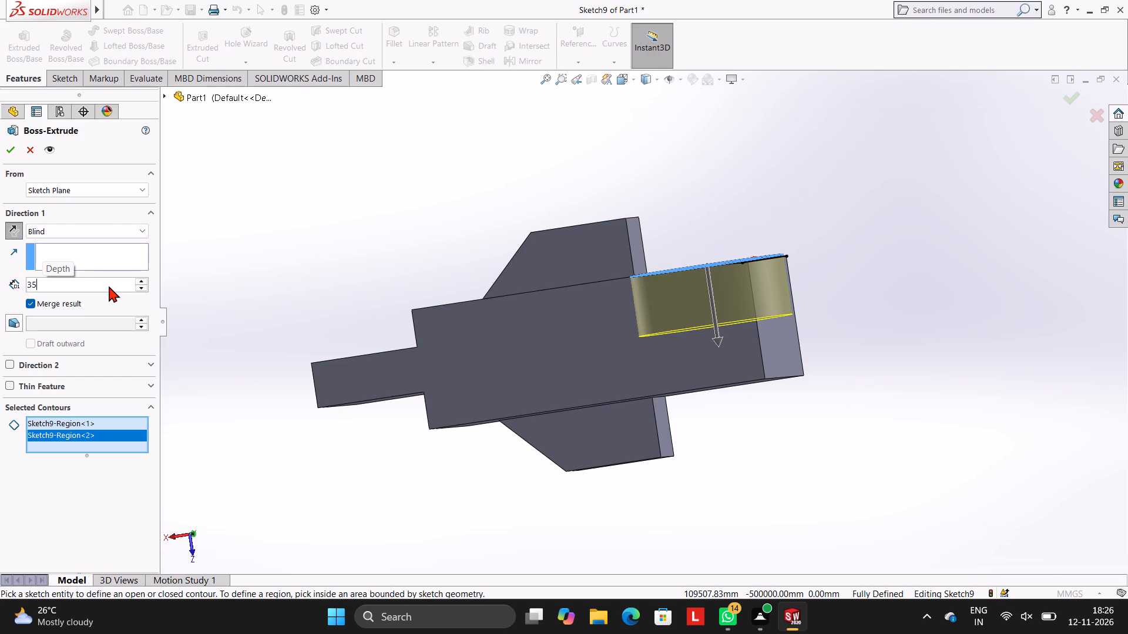
left_click(11, 150)
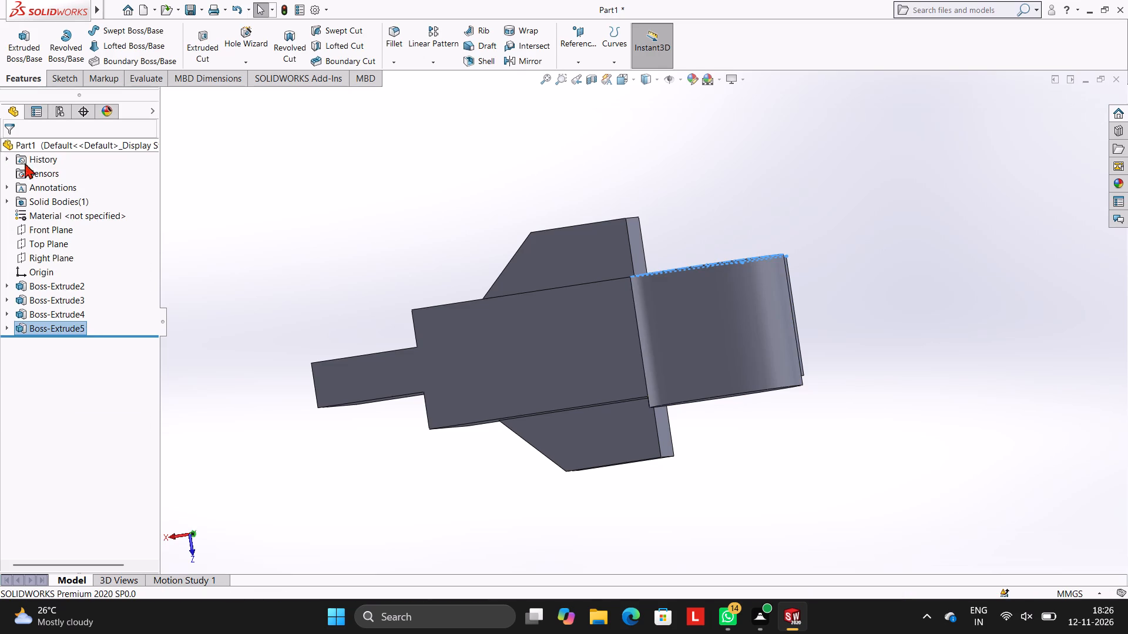
Examine the extruded cylinder and its position on the block from several angles.
left_click(335, 222)
middle_click_drag(489, 259, 503, 329)
scroll(723, 342, "up", 1)
middle_click_drag(784, 335, 784, 225)
middle_click_drag(820, 315, 826, 205)
scroll(825, 212, "up", 1)
middle_click_drag(814, 309, 780, 223)
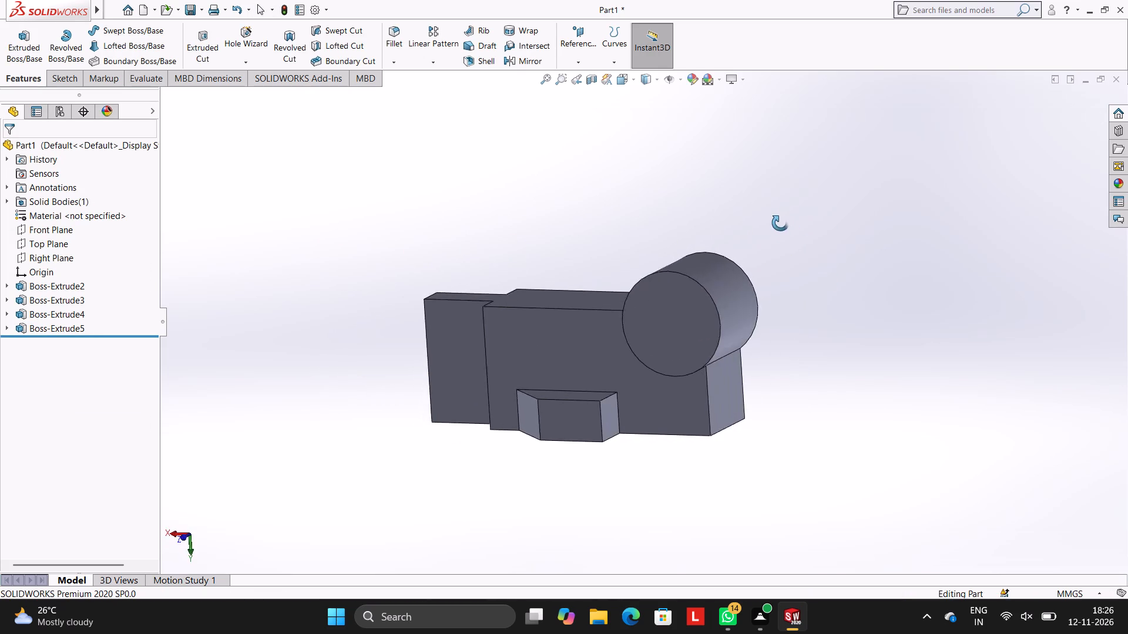
middle_click_drag(780, 223, 831, 316)
middle_click_drag(466, 275, 649, 505)
middle_click_drag(534, 240, 470, 339)
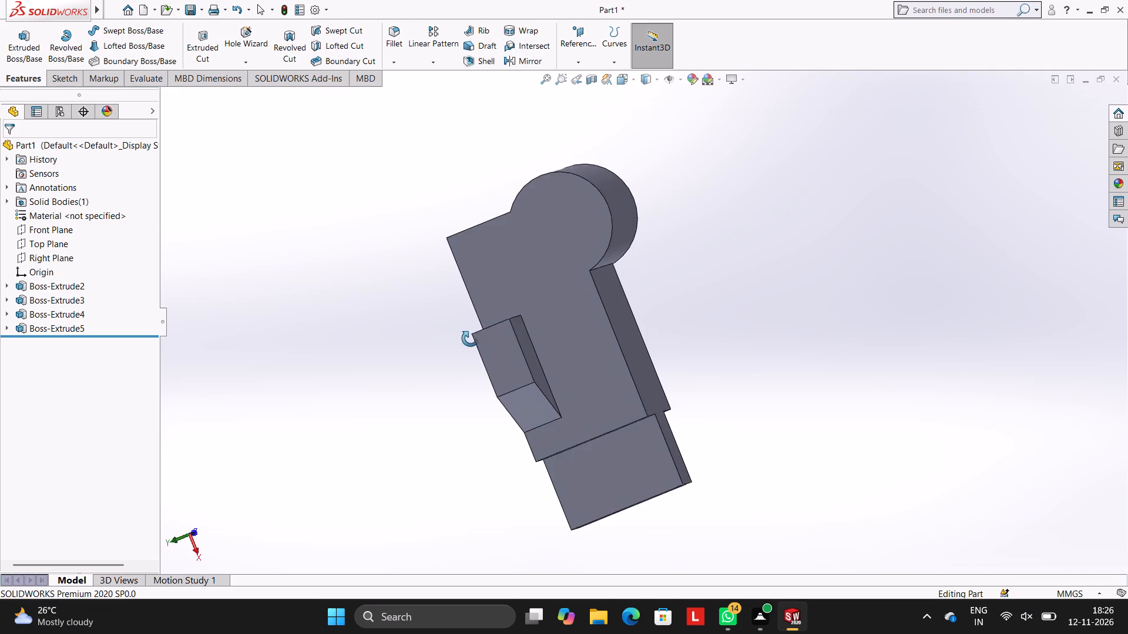
middle_click_drag(470, 339, 520, 228)
Sketch a circle of 20.5 mm radius on the block's 92 by 48 mm face, concentric with the cylinder and reaching its outer edge.
left_click(592, 207)
left_click(646, 177)
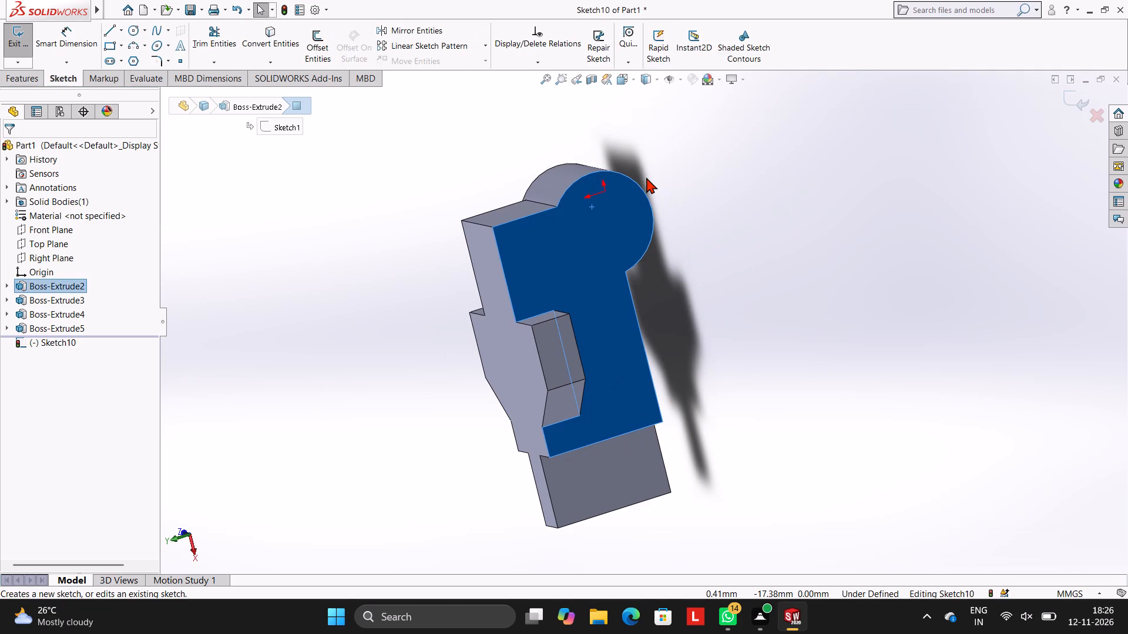
key("ctrl+8")
scroll(881, 385, "up", 2)
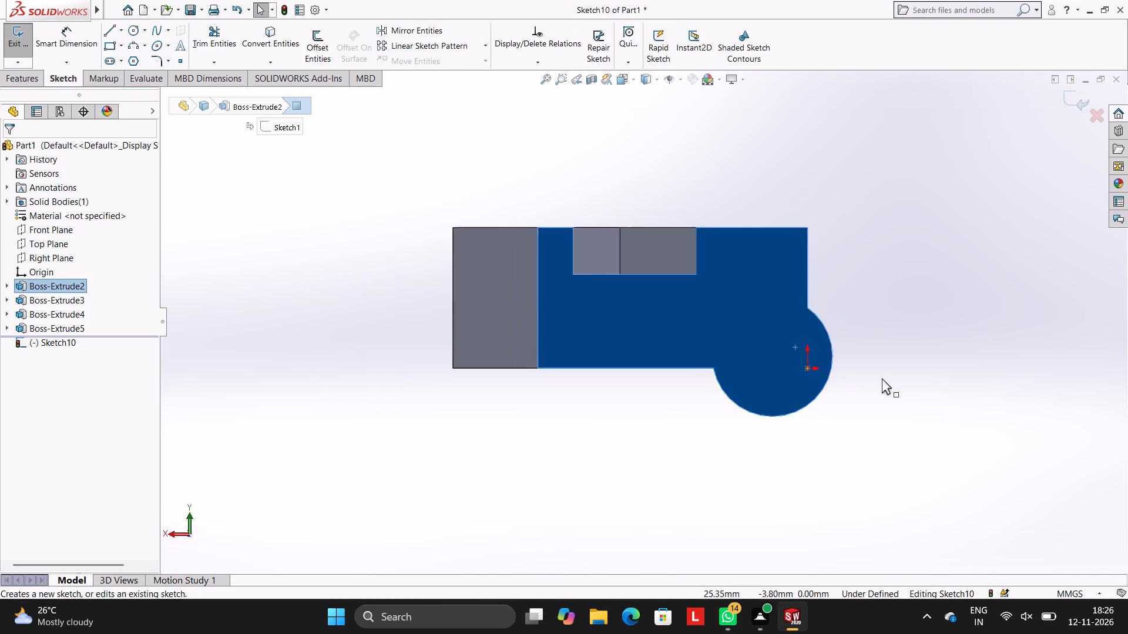
scroll(882, 376, "down", 2)
left_click(129, 32)
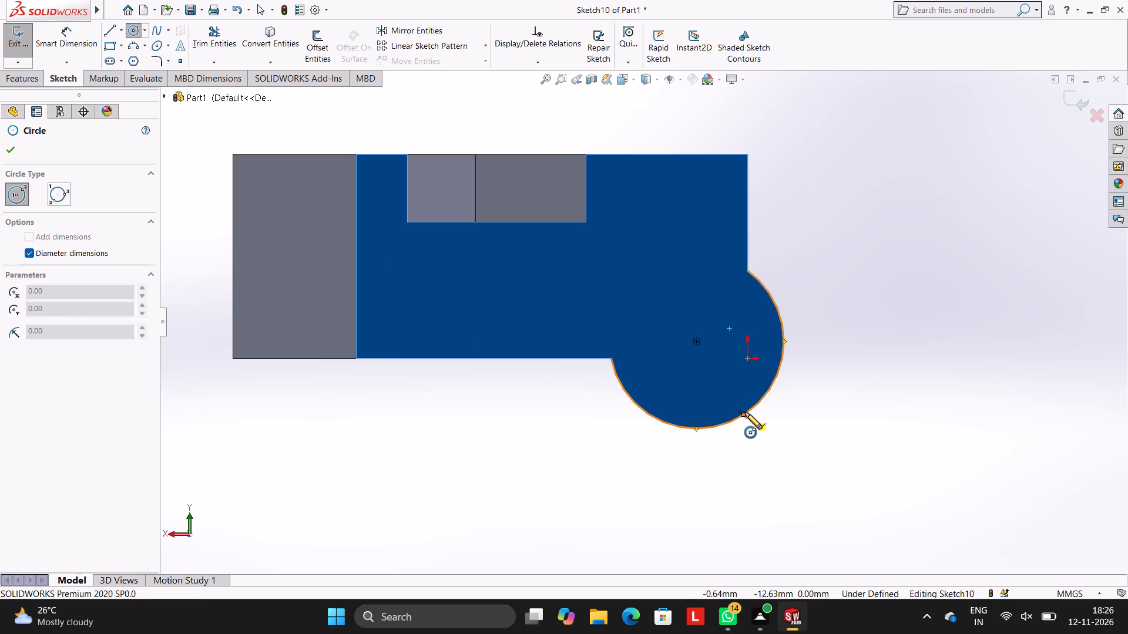
left_click(695, 340)
left_click(778, 373)
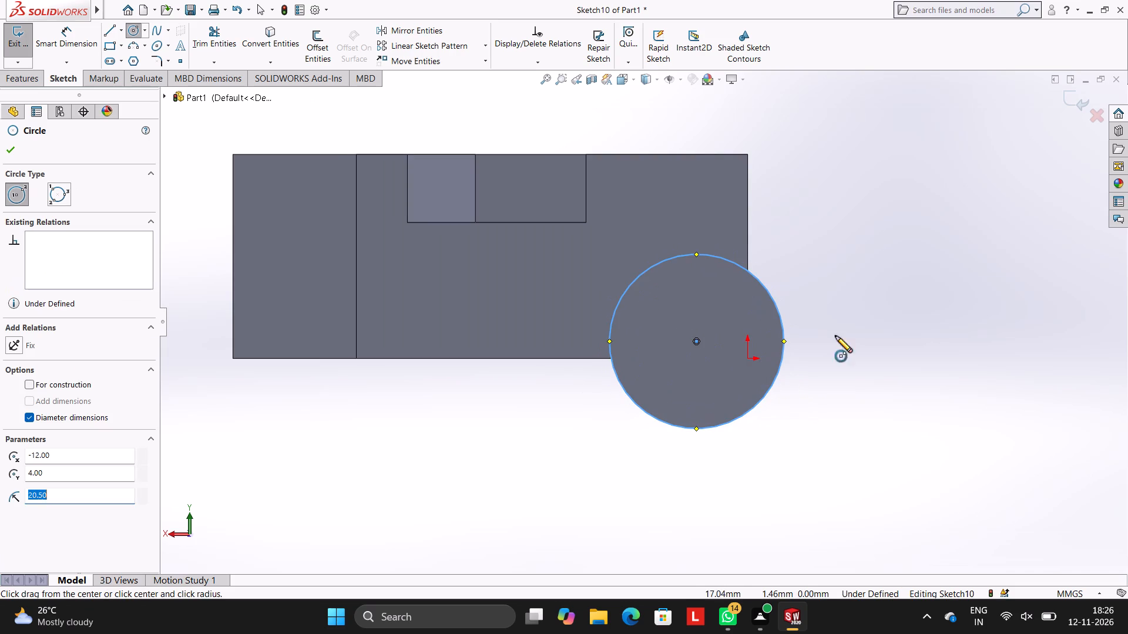
key("Escape")
key("Escape")
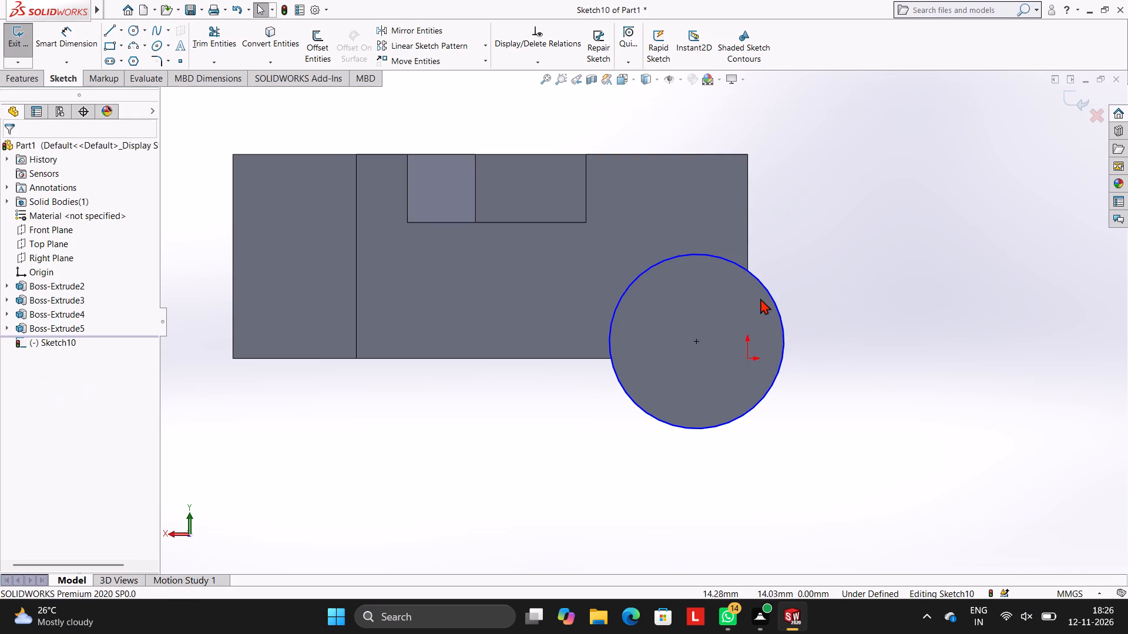
Dimension the diameter of the concentric circle sketched on the block's 92 by 48 mm face.
left_click(89, 36)
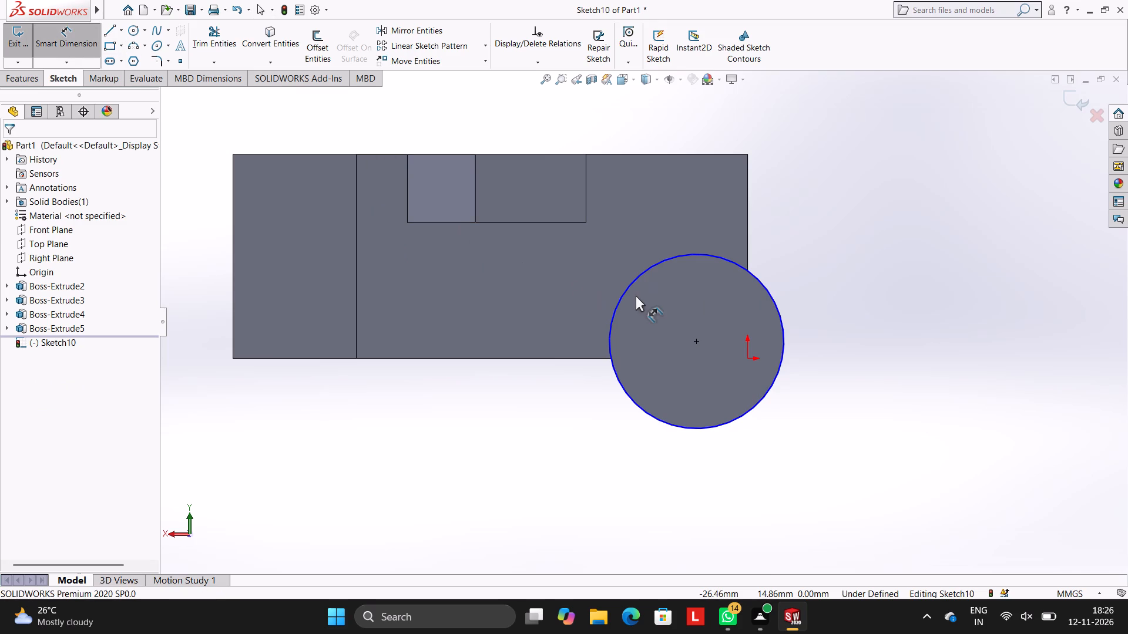
left_click(770, 387)
left_click(821, 431)
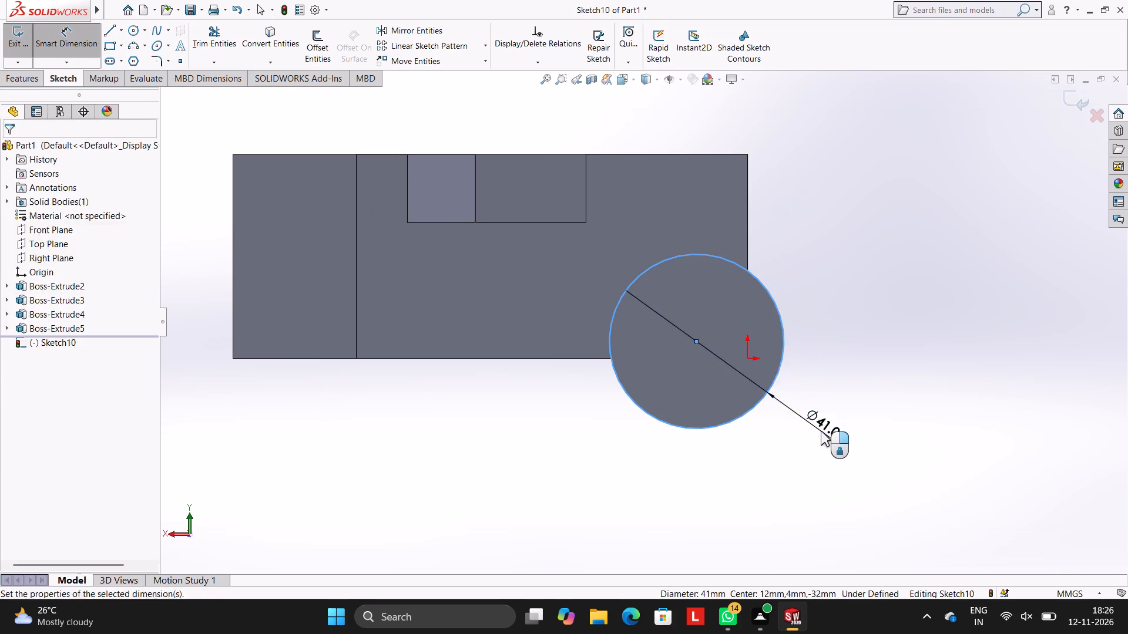
left_click(770, 414)
left_click(804, 363)
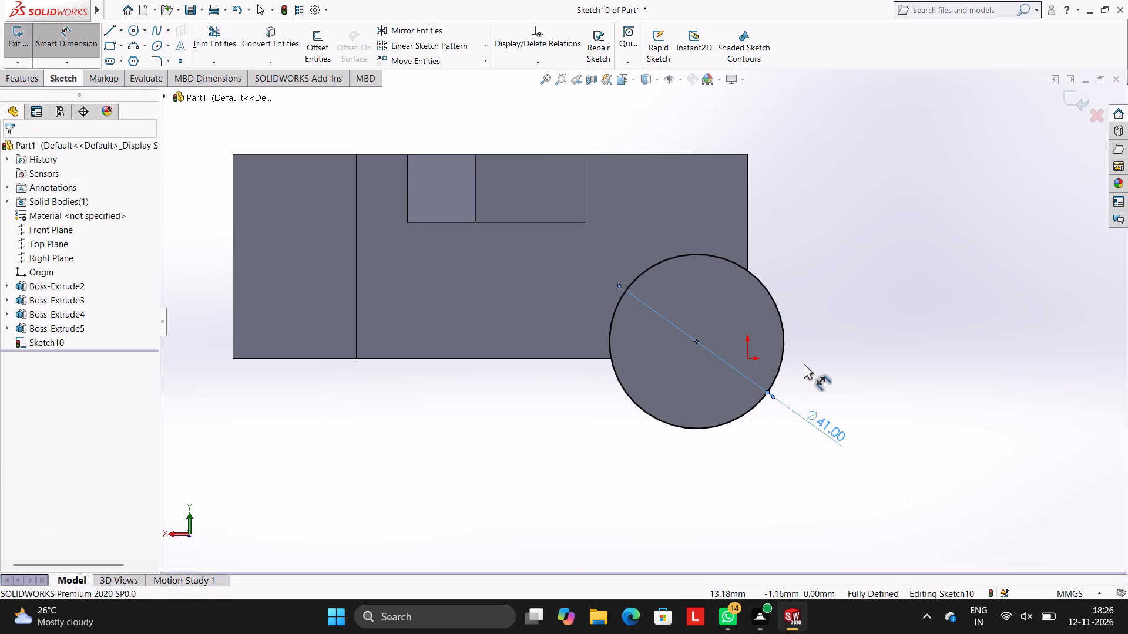
Extrude the concentric circle 3 mm blind outward from the block face, merged with the body.
middle_click_drag(596, 446, 578, 303)
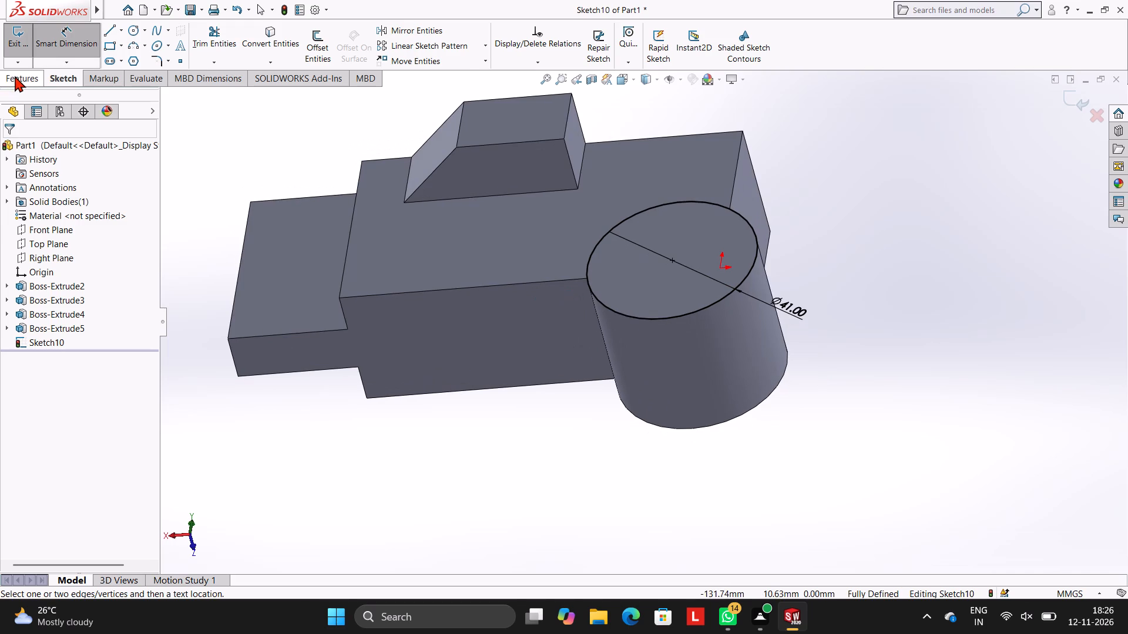
left_click(15, 76)
left_click(25, 32)
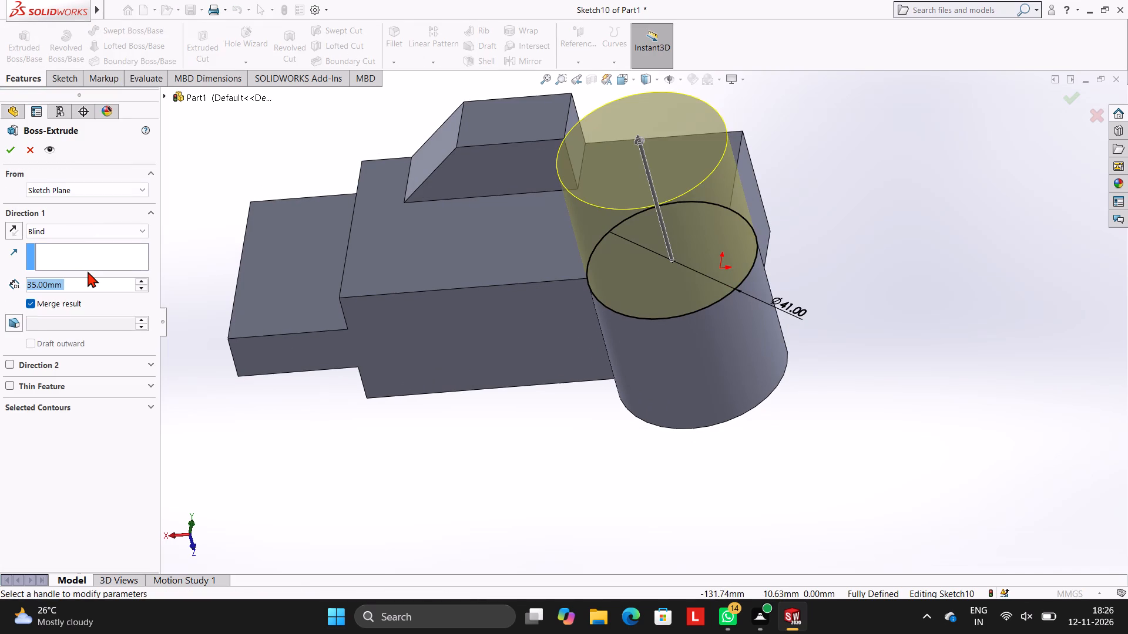
key("3")
key("Return")
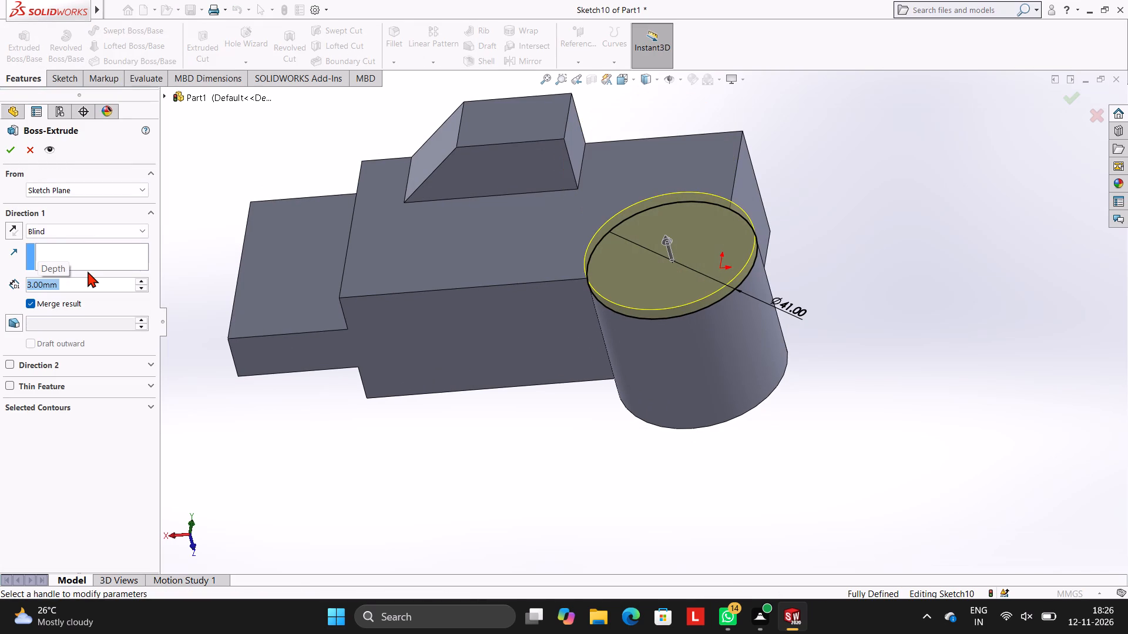
left_click(12, 151)
left_click(159, 163)
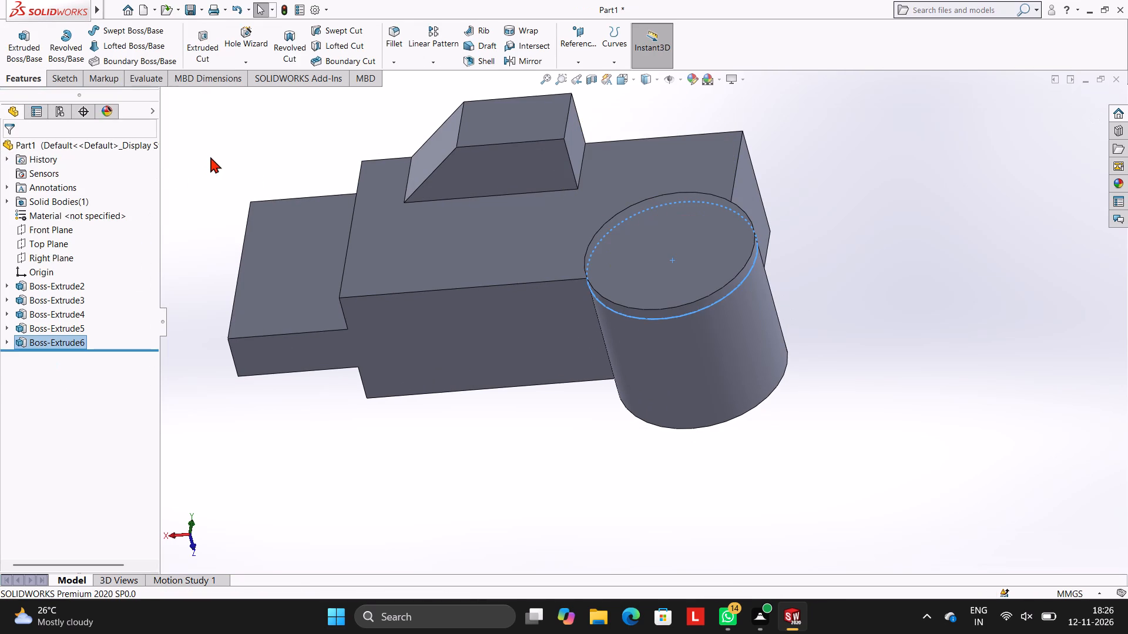
left_click(213, 153)
Examine the lengthened cylinder and the angled side projections of the part from several angles.
middle_click_drag(582, 299, 586, 205)
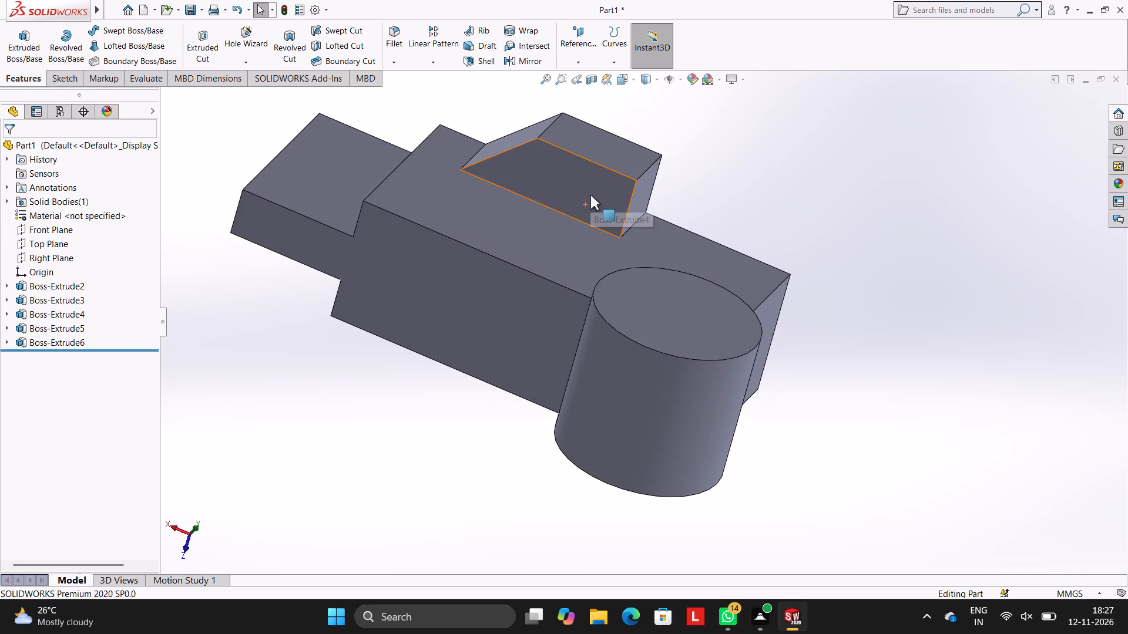
middle_click_drag(577, 360, 613, 249)
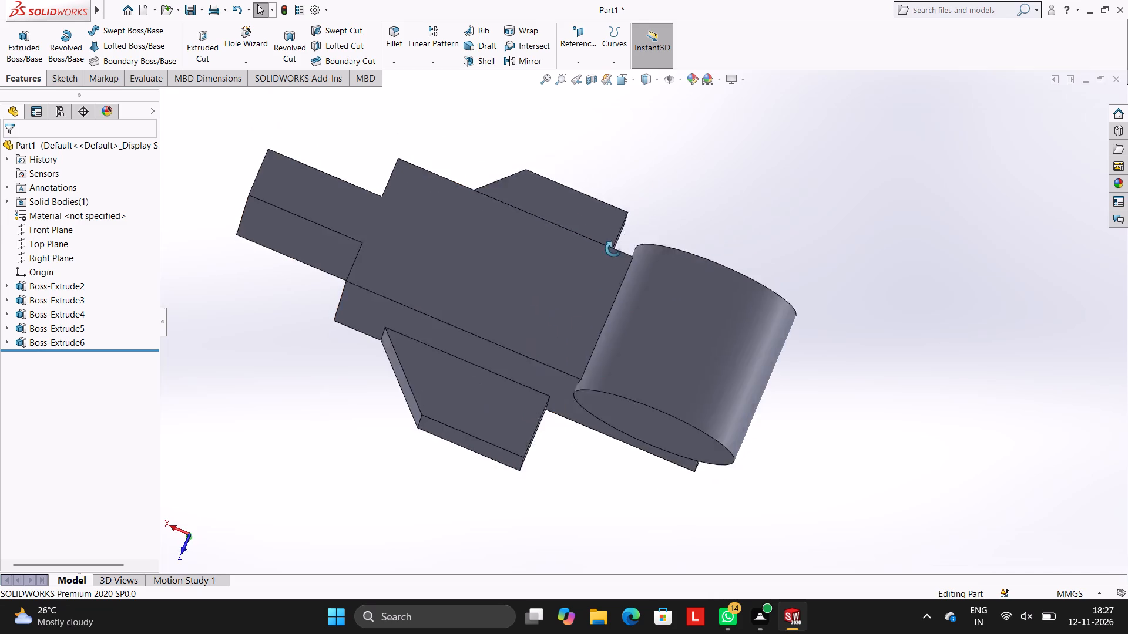
middle_click_drag(613, 249, 615, 205)
scroll(615, 205, "up", 1)
middle_click_drag(711, 388, 541, 325)
middle_click_drag(786, 315, 763, 403)
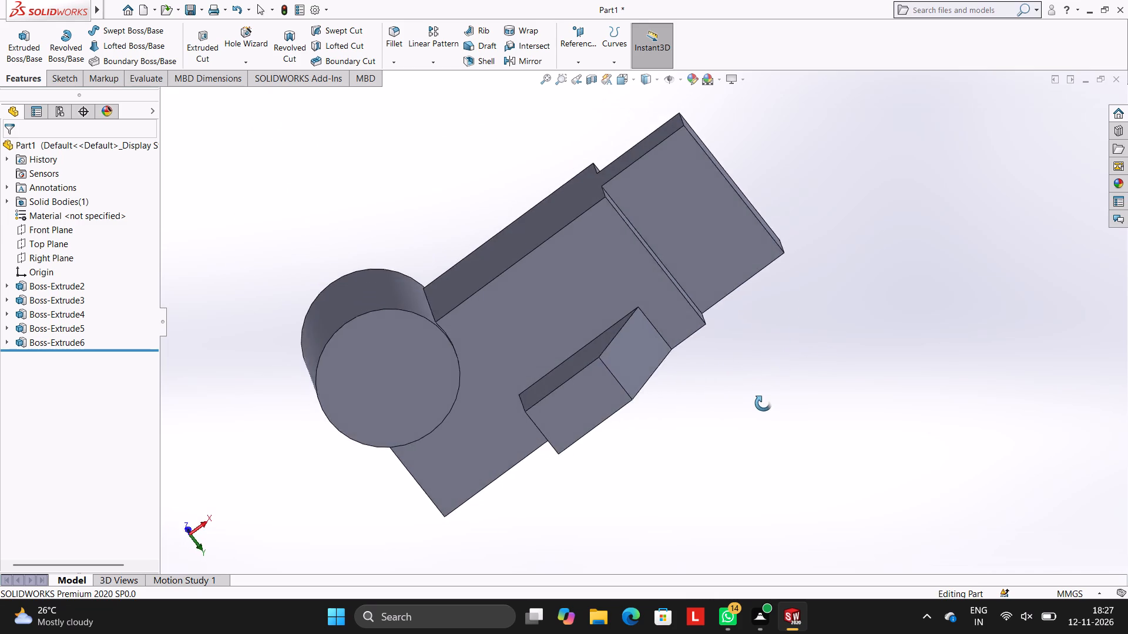
middle_click_drag(763, 403, 758, 362)
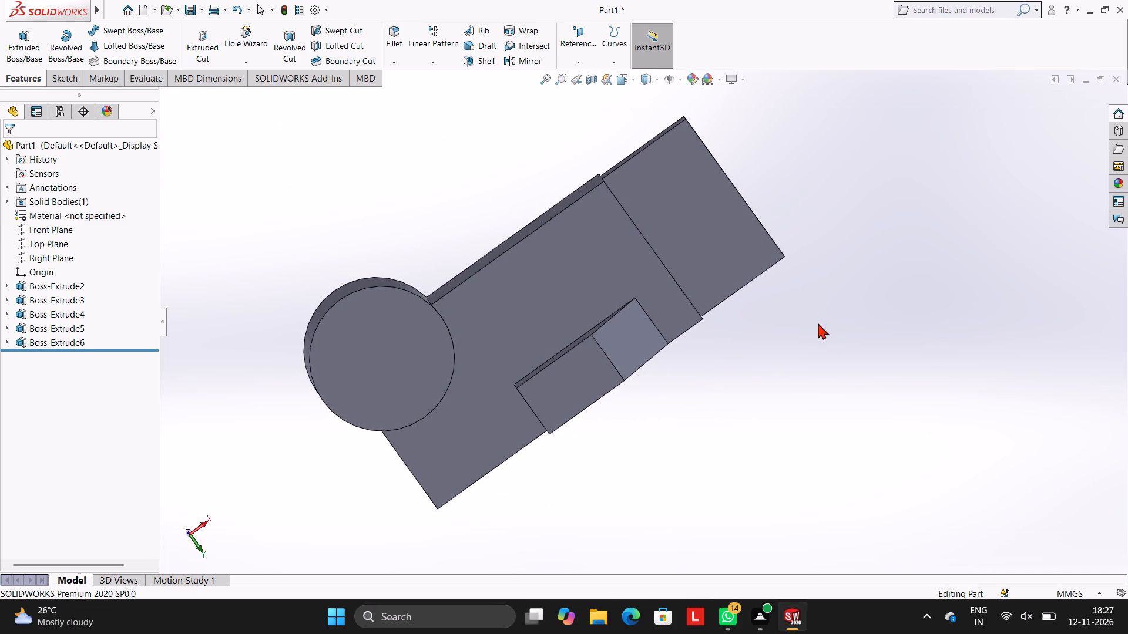
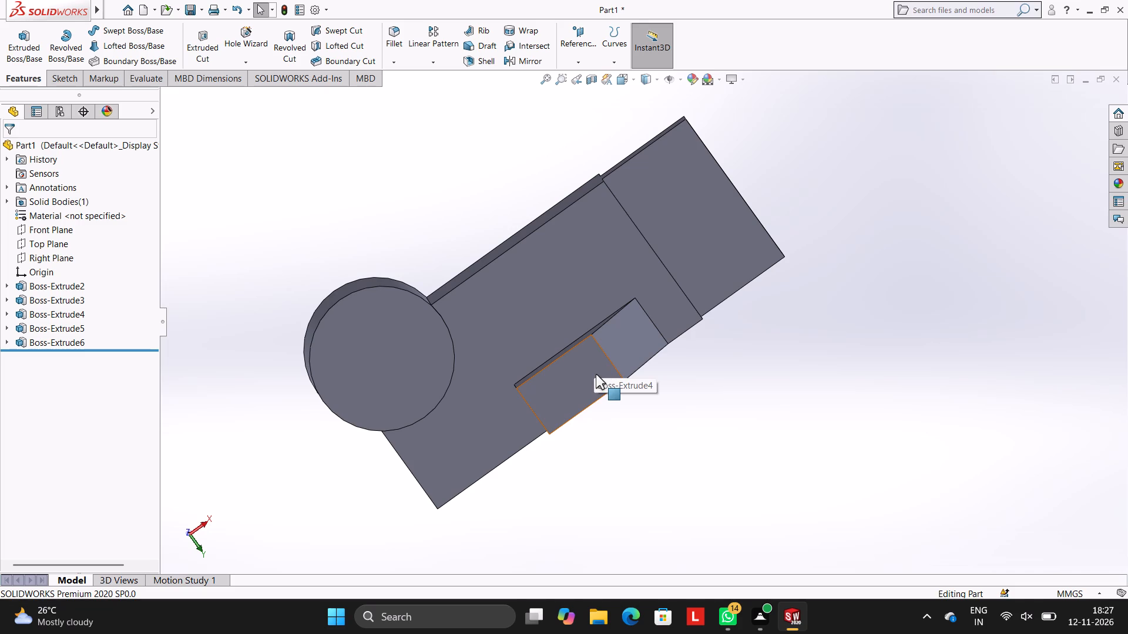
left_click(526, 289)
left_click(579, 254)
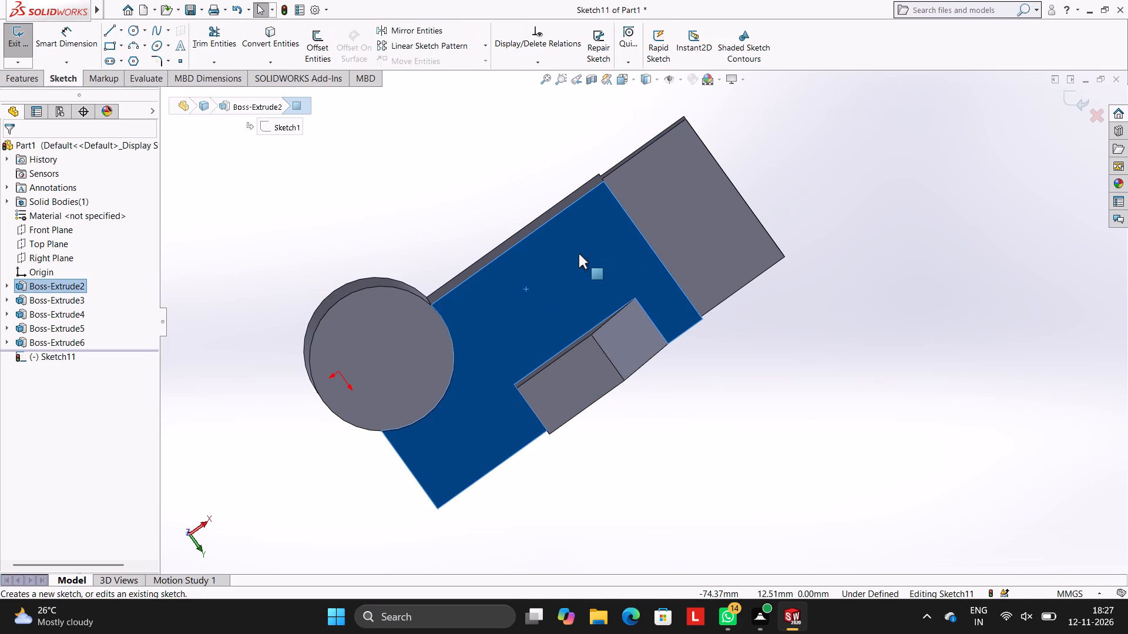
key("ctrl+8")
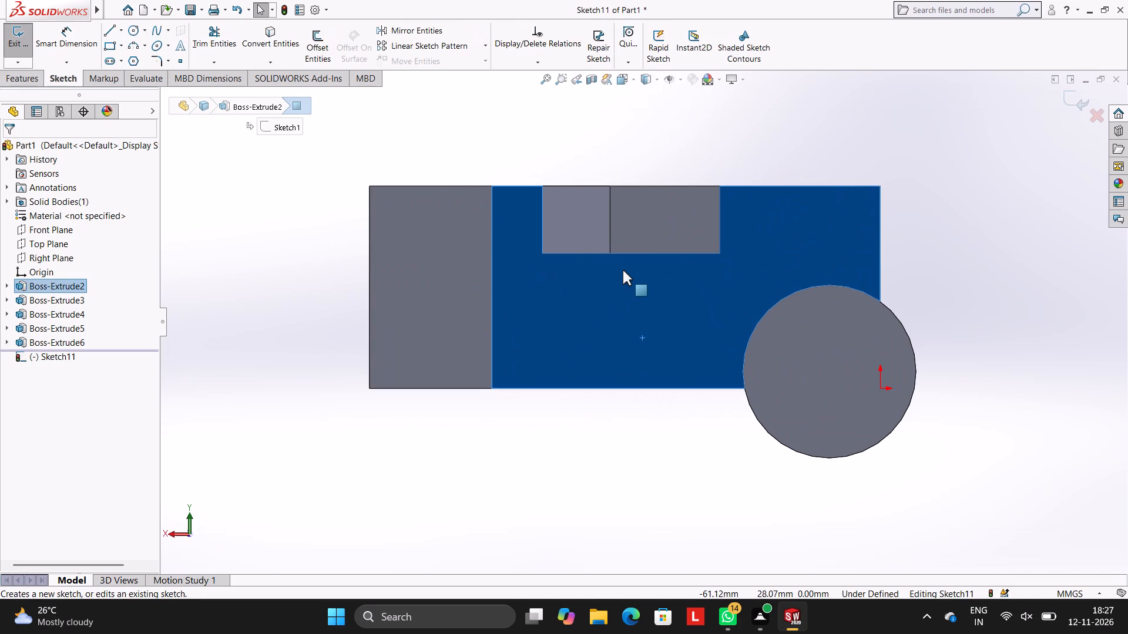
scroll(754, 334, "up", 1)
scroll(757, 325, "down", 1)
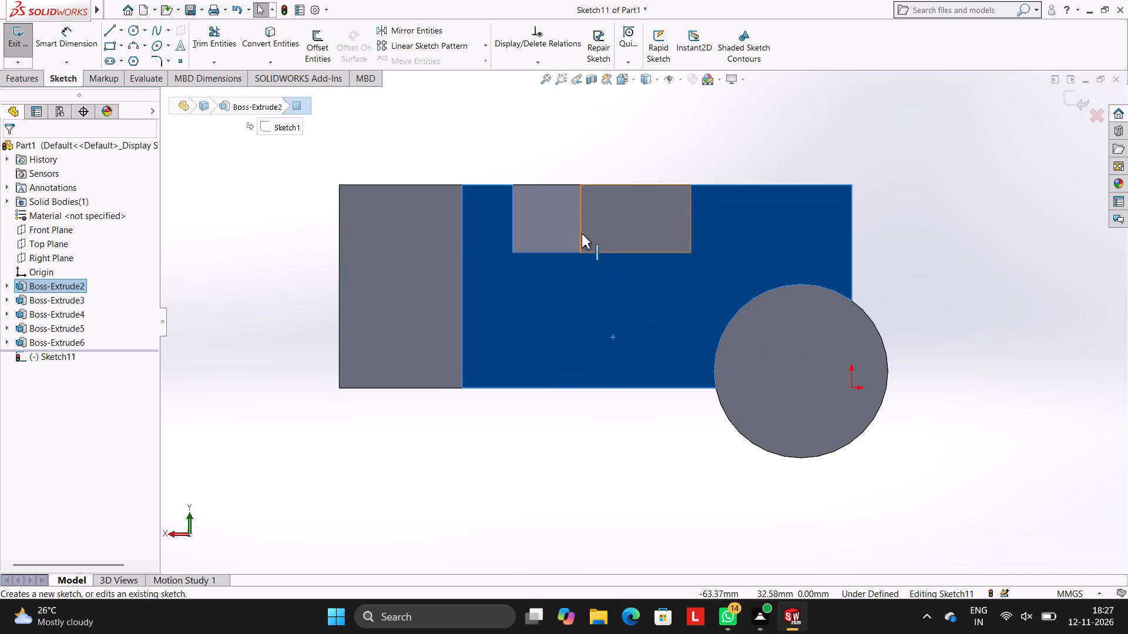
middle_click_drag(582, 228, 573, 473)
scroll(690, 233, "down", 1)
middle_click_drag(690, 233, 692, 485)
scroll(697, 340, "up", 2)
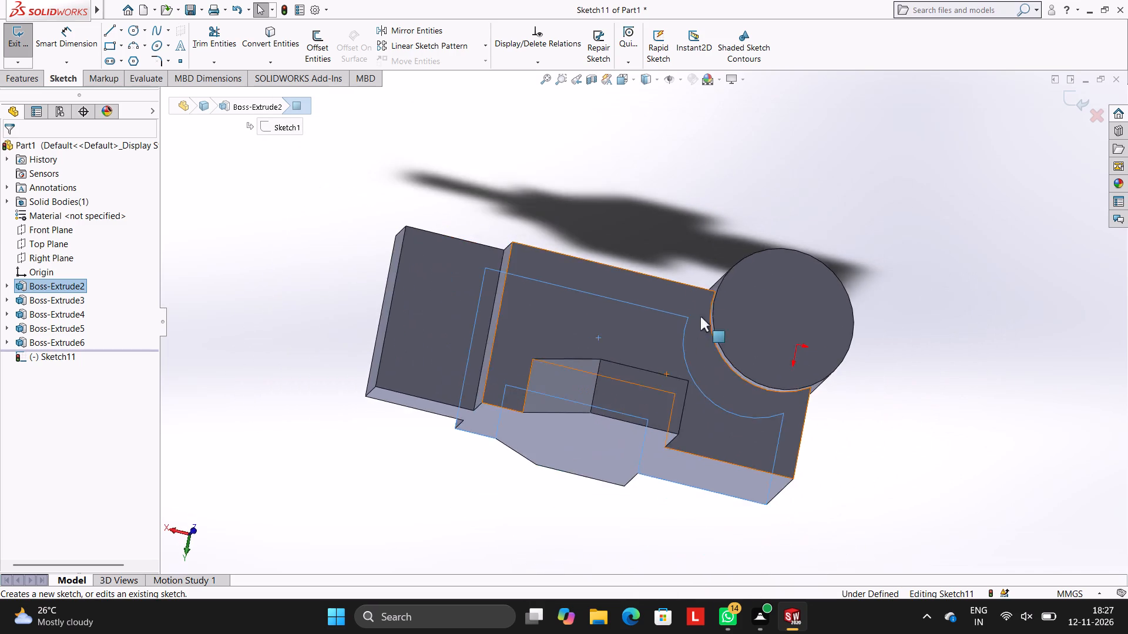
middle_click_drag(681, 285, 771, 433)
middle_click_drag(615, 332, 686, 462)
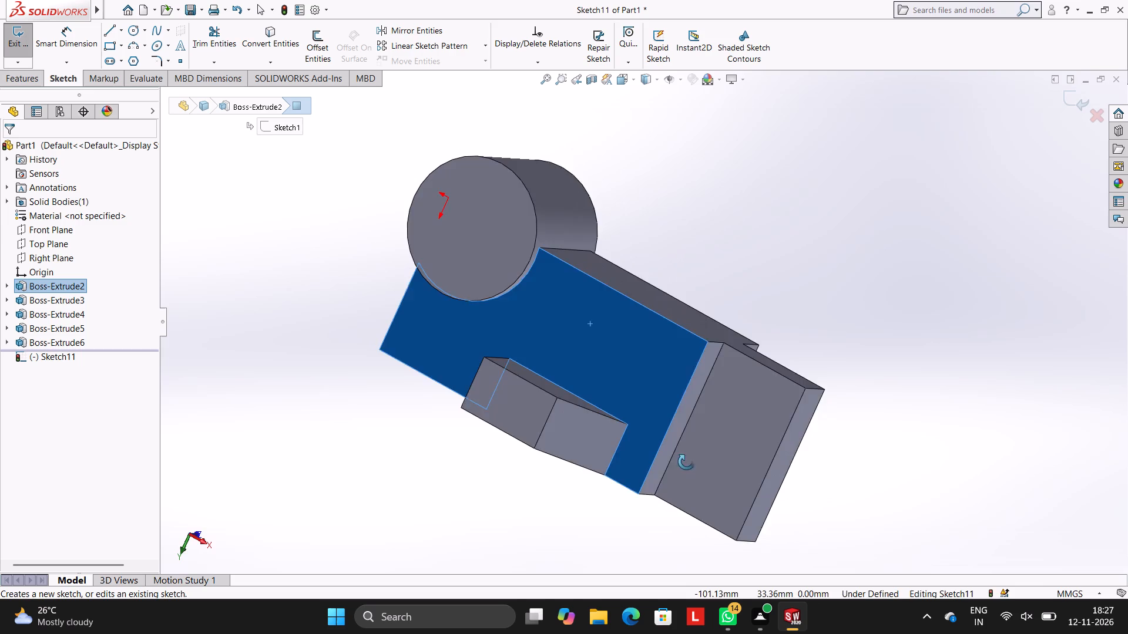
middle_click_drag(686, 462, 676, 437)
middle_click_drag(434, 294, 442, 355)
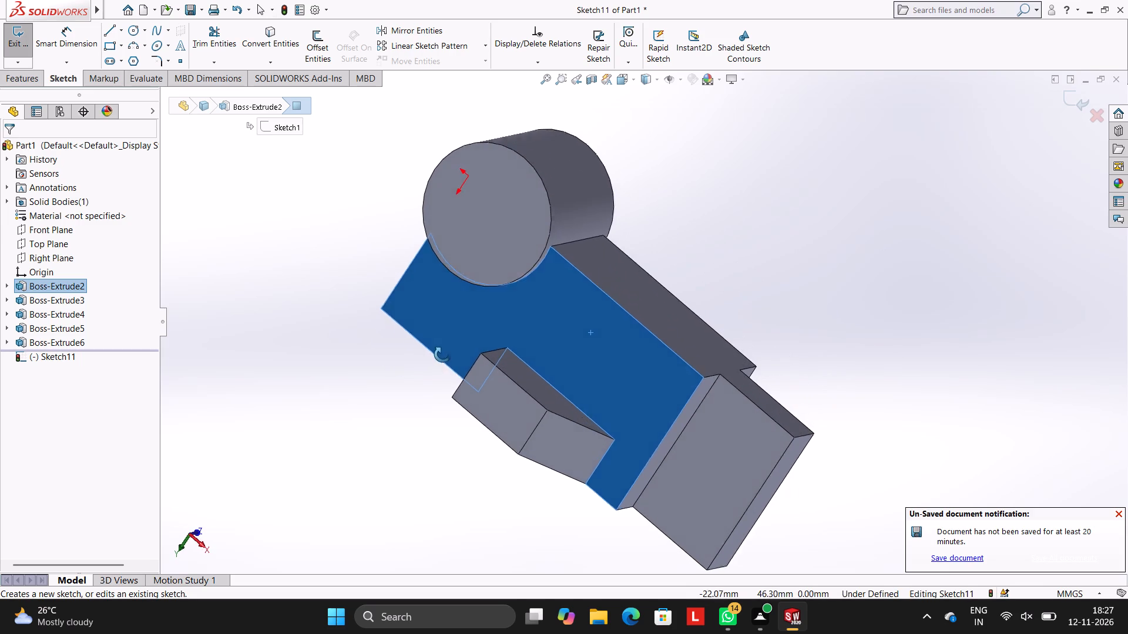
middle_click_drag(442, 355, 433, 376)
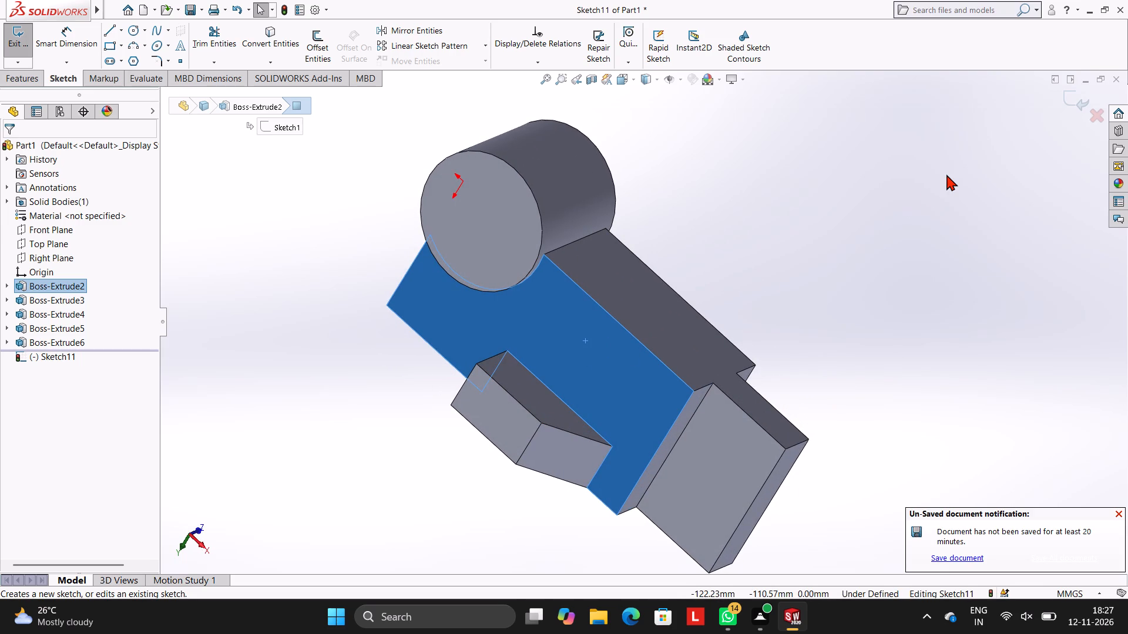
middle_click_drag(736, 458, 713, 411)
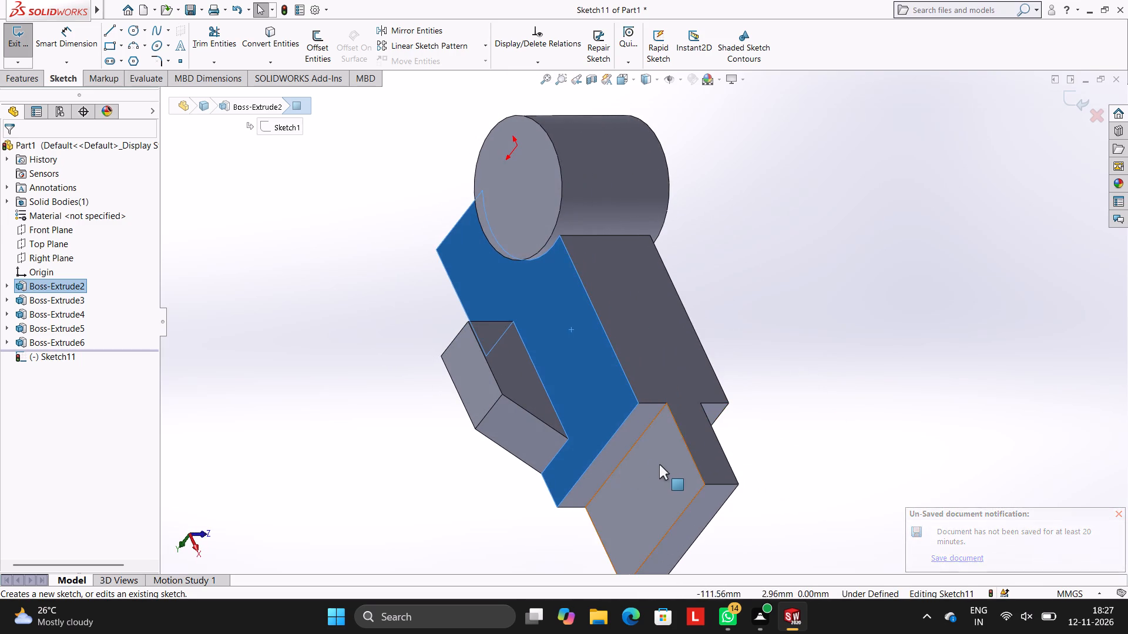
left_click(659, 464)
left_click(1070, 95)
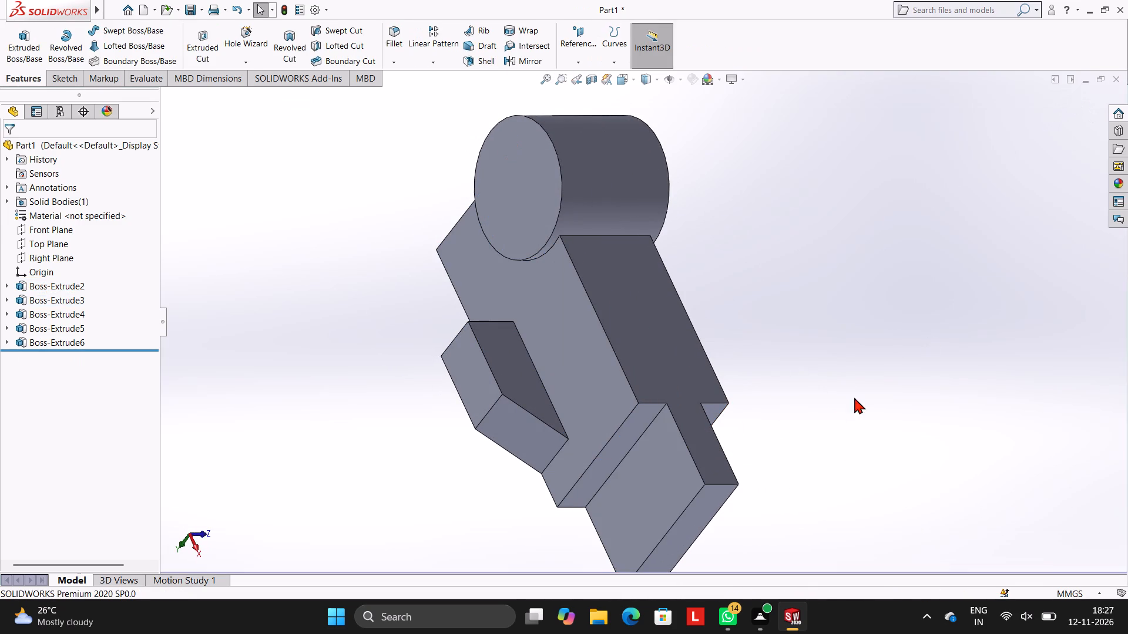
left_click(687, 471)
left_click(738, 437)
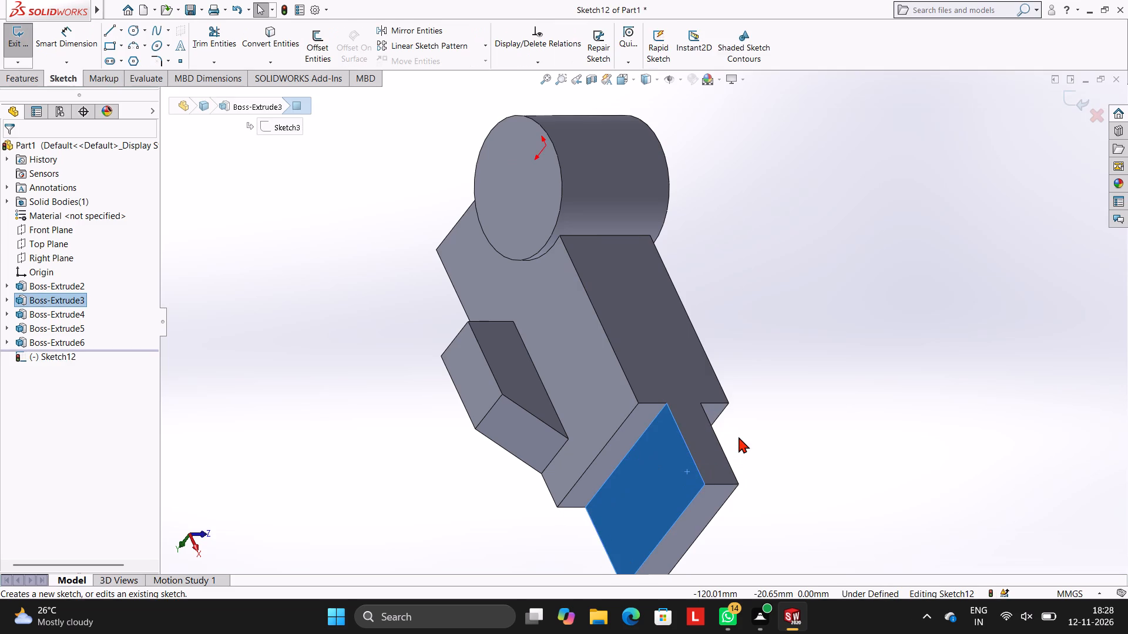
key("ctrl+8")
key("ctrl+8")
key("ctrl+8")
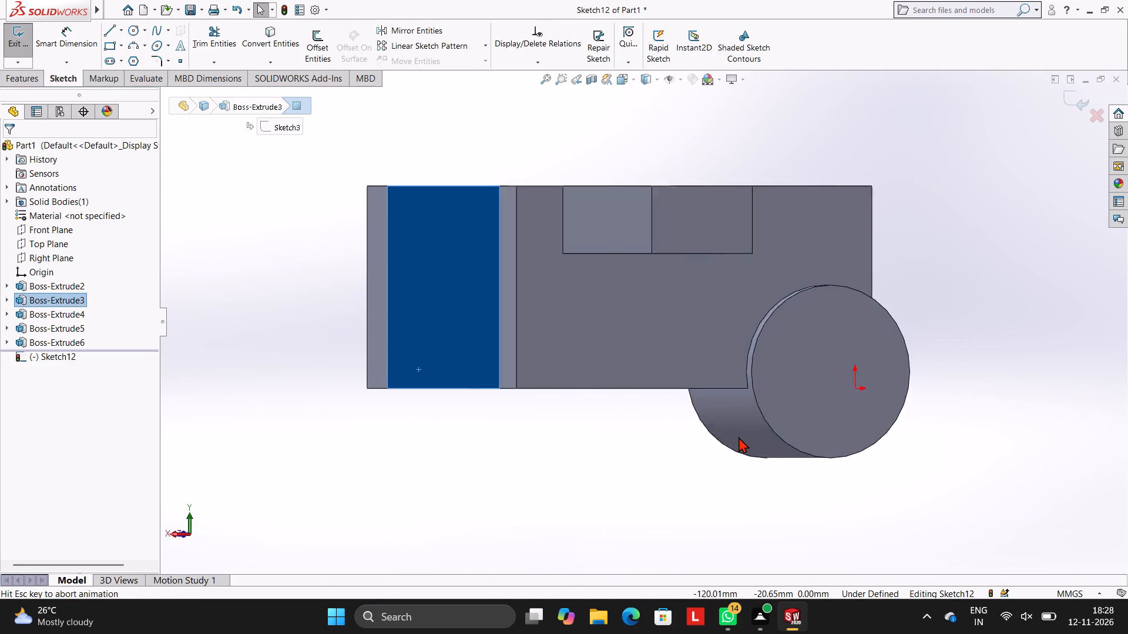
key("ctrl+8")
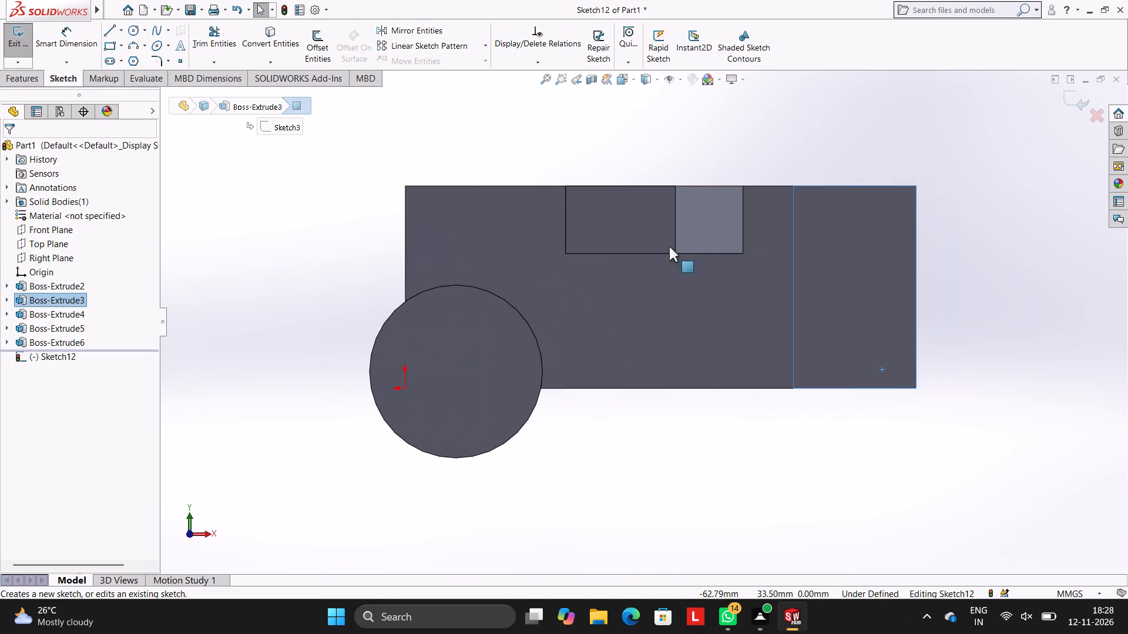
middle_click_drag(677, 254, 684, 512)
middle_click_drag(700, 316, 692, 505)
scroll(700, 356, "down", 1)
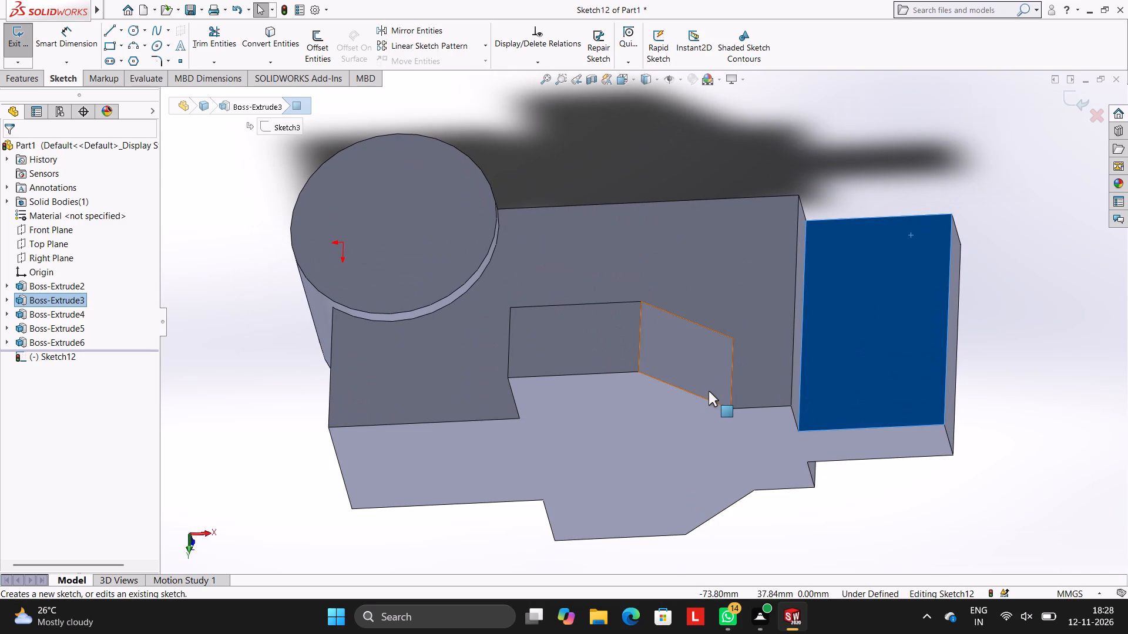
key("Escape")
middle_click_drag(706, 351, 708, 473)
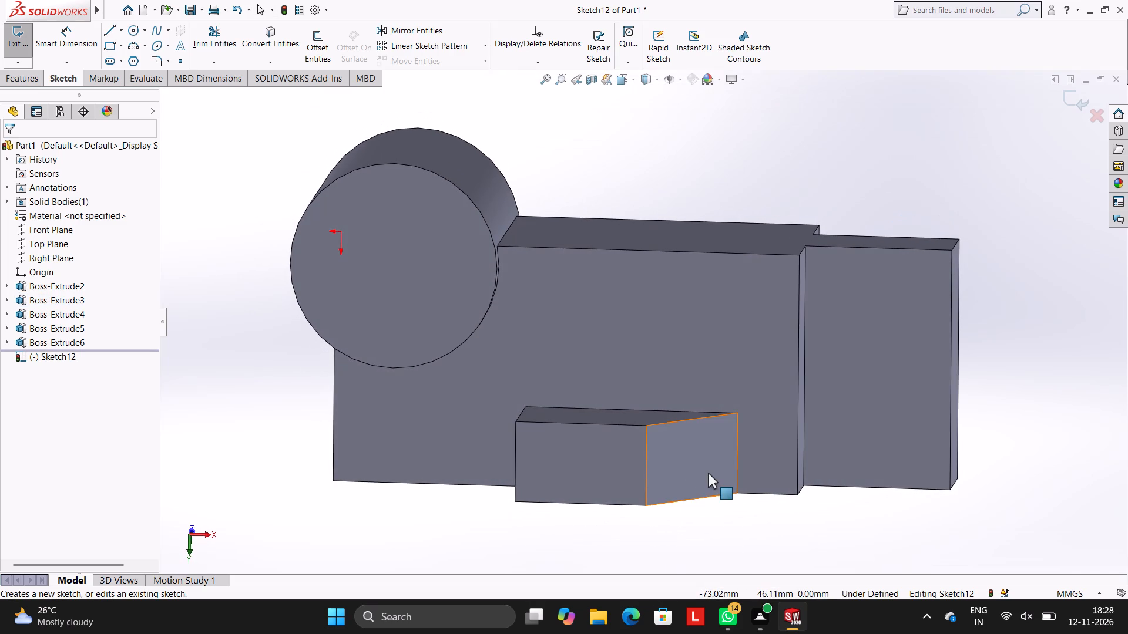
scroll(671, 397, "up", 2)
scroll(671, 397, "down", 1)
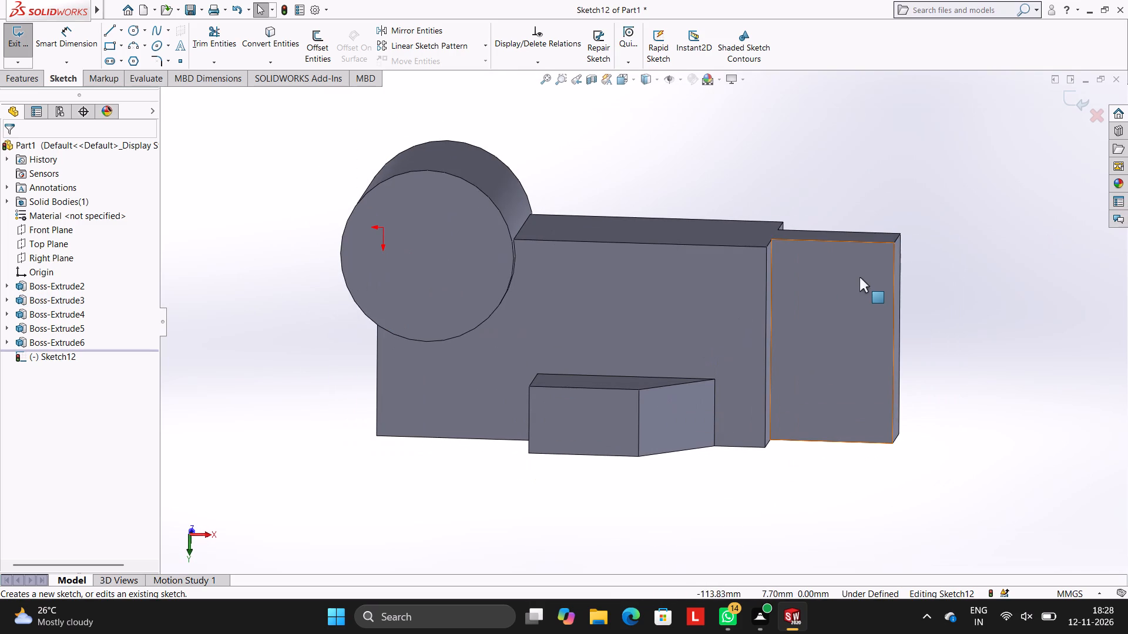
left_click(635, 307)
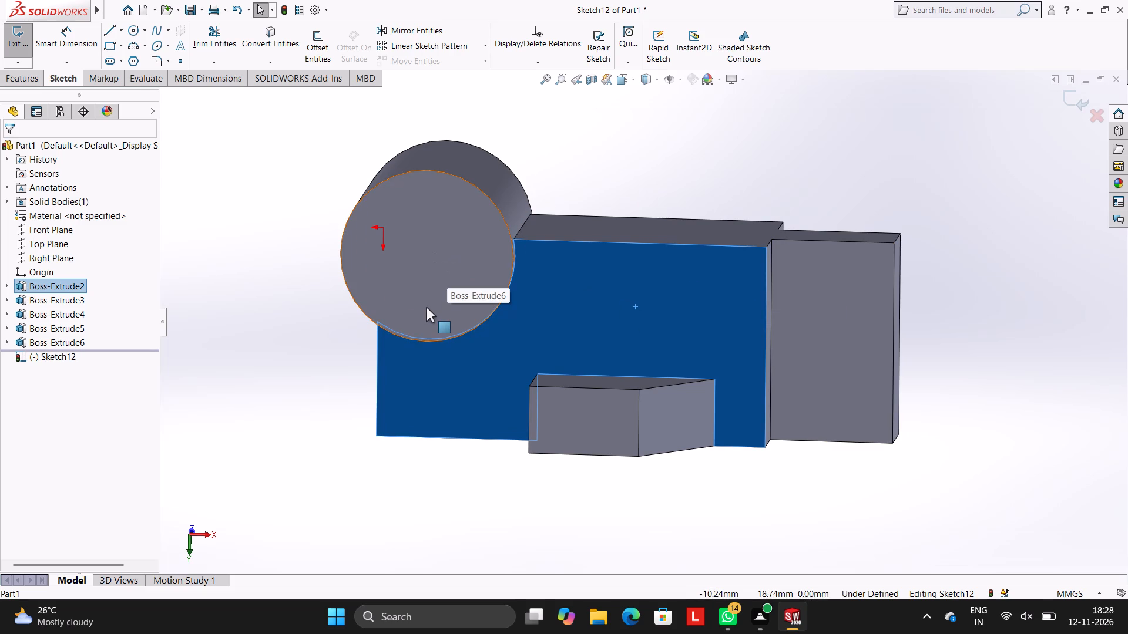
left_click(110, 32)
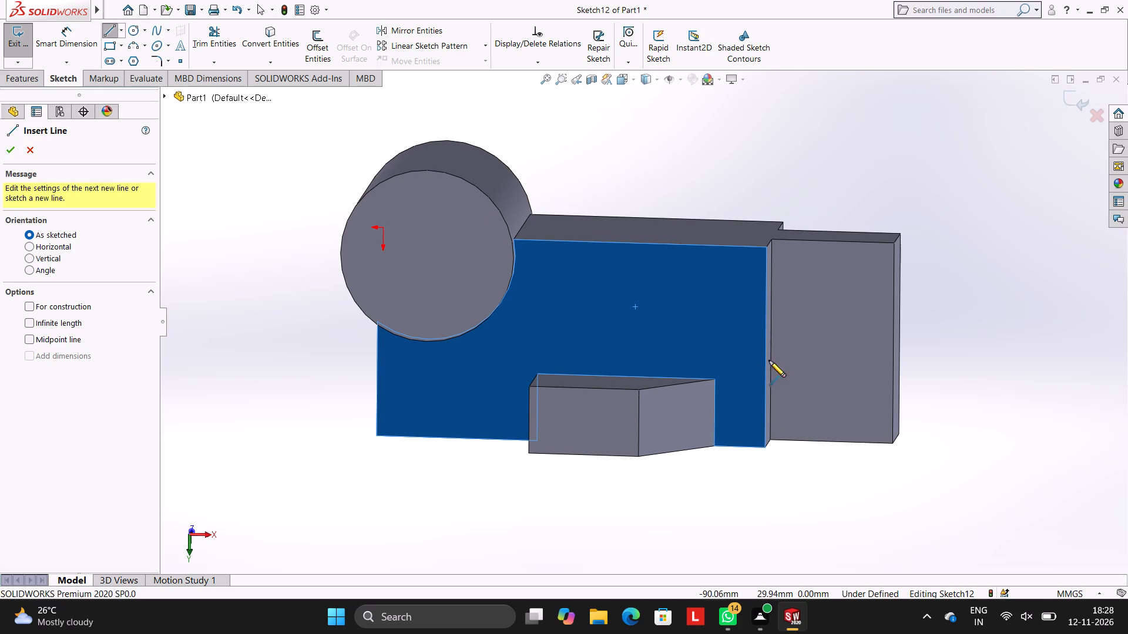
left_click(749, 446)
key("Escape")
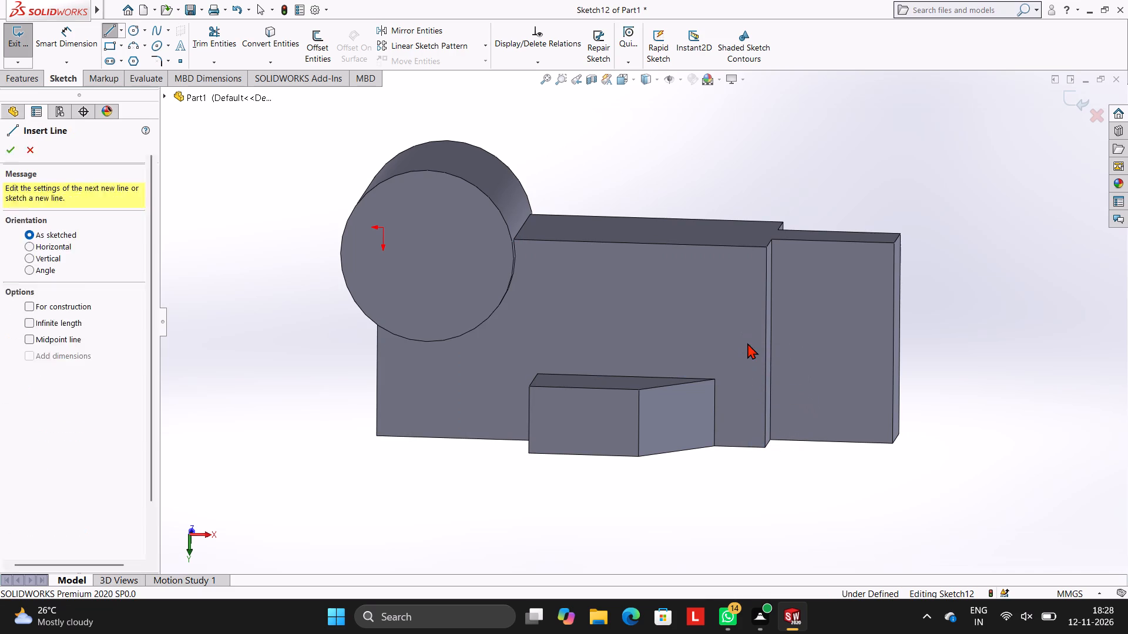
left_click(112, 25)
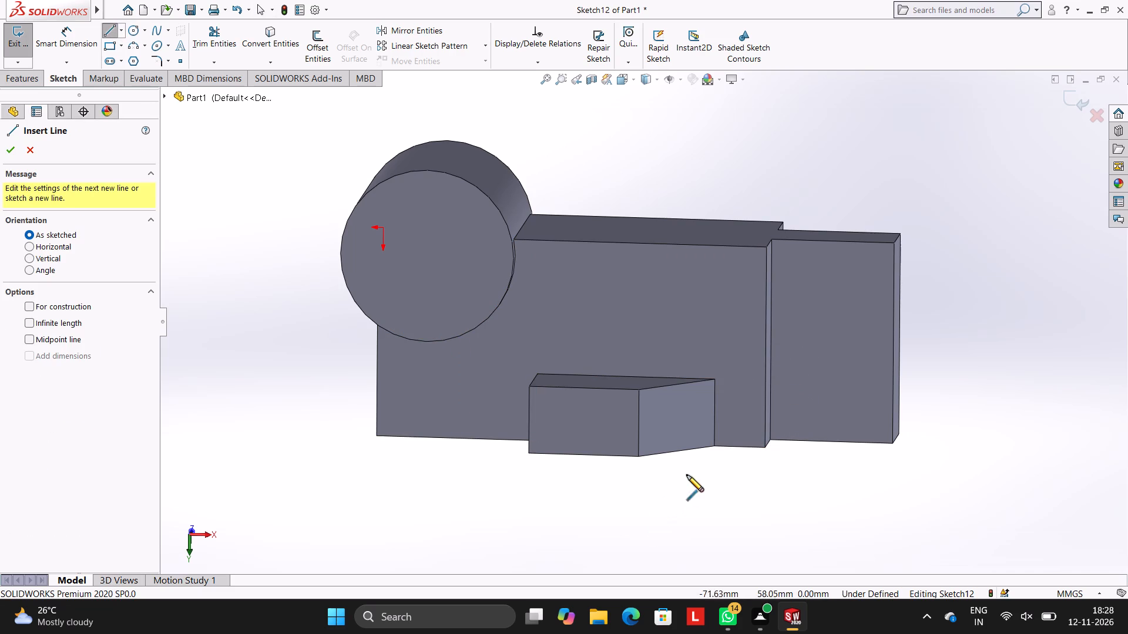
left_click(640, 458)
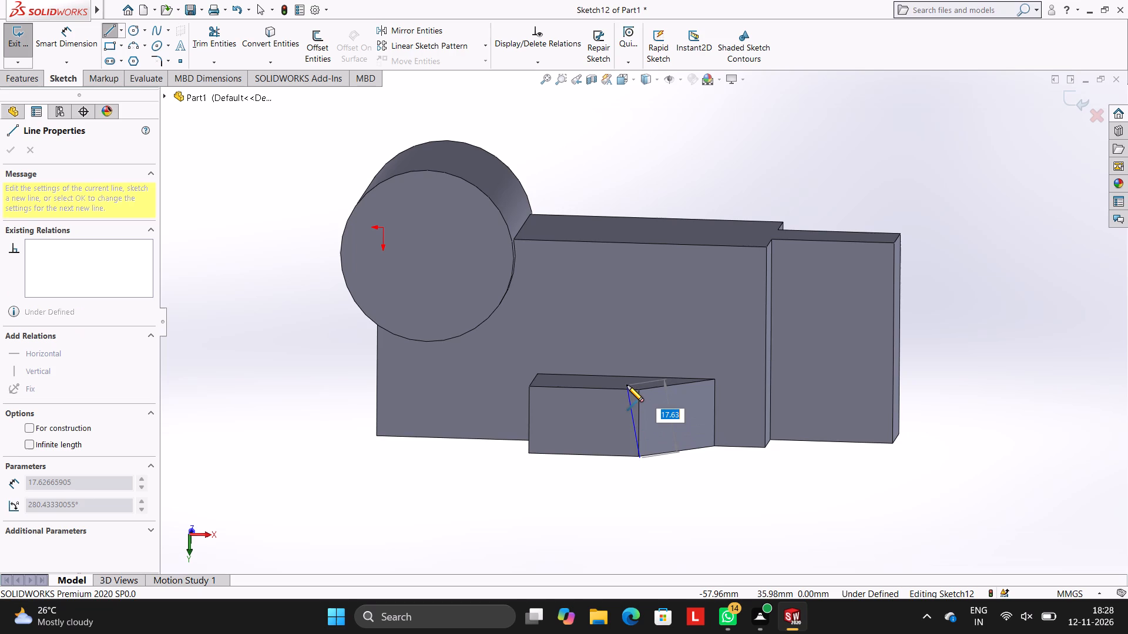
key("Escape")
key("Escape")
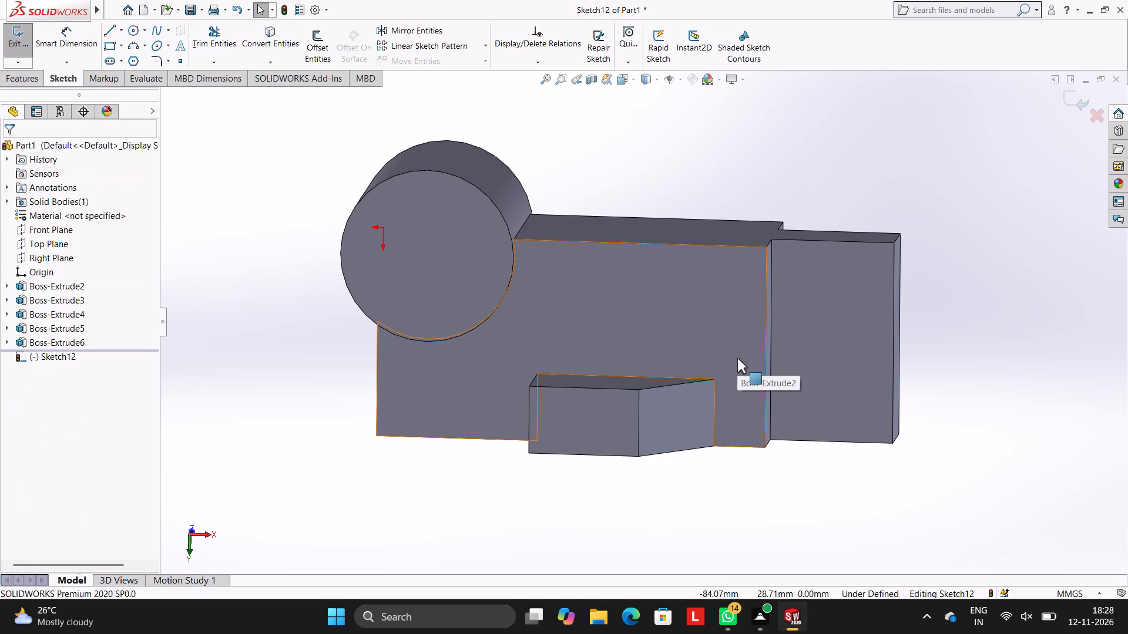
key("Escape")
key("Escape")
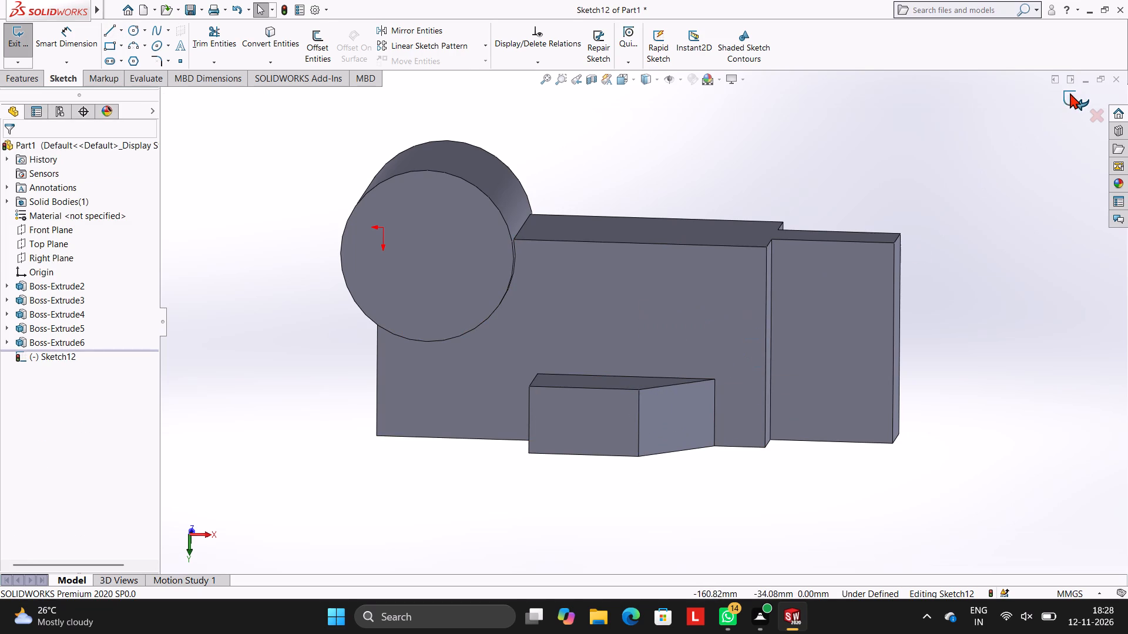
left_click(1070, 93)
On the block's 92 by 48 mm face, sketch a 29 mm vertical line inward from the midpoint of the small angled projection's outer edge.
left_click(632, 288)
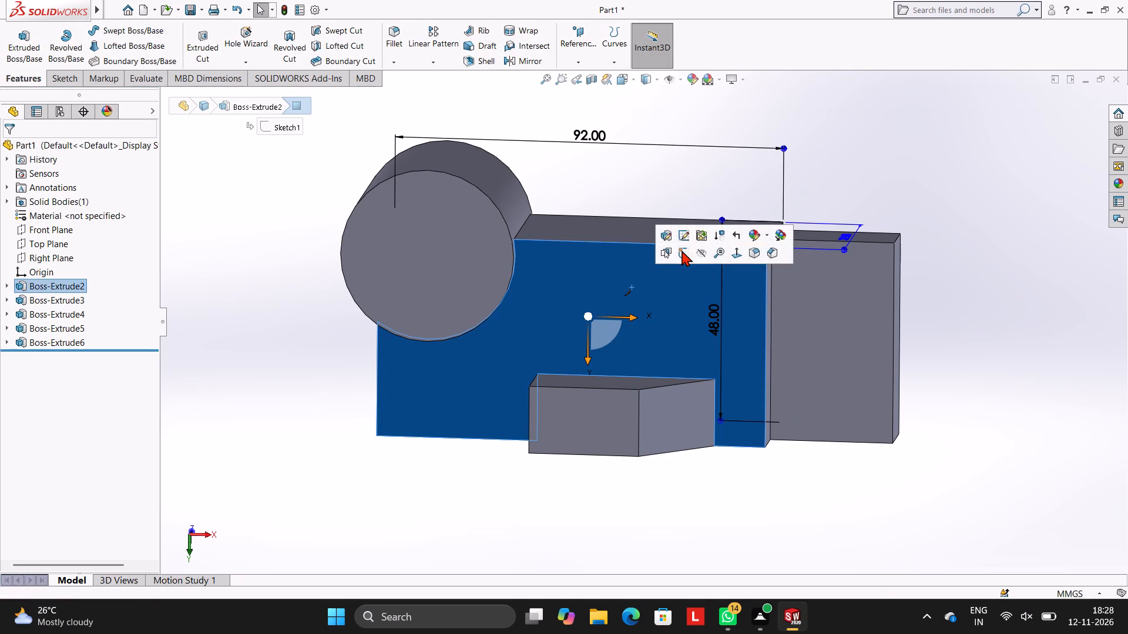
left_click(681, 250)
key("ctrl+8")
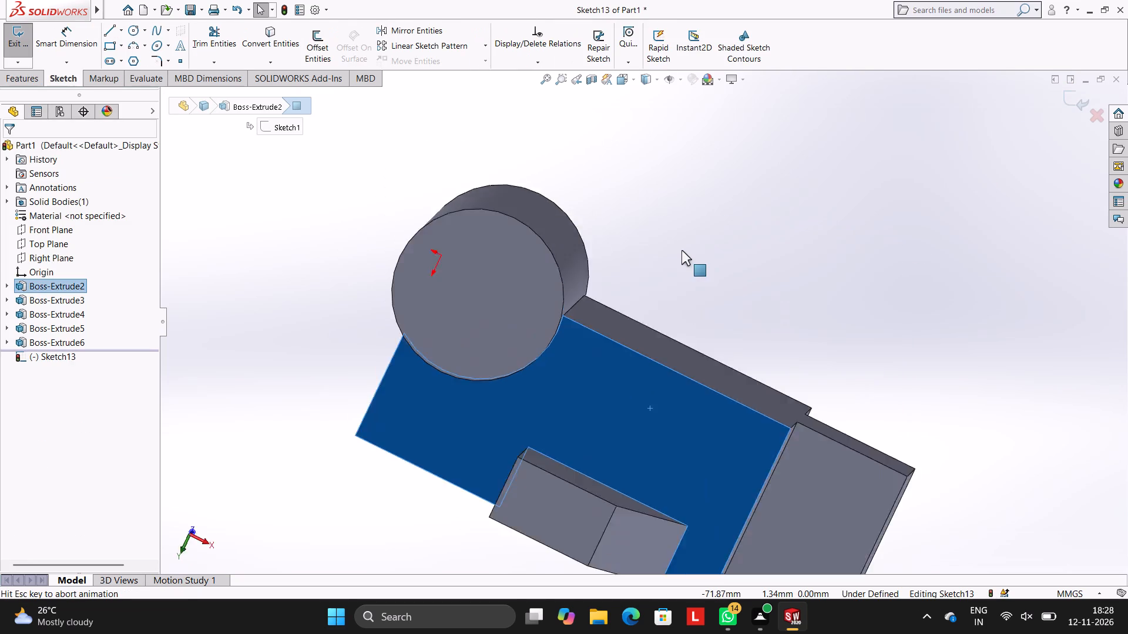
scroll(729, 332, "up", 2)
scroll(746, 318, "down", 2)
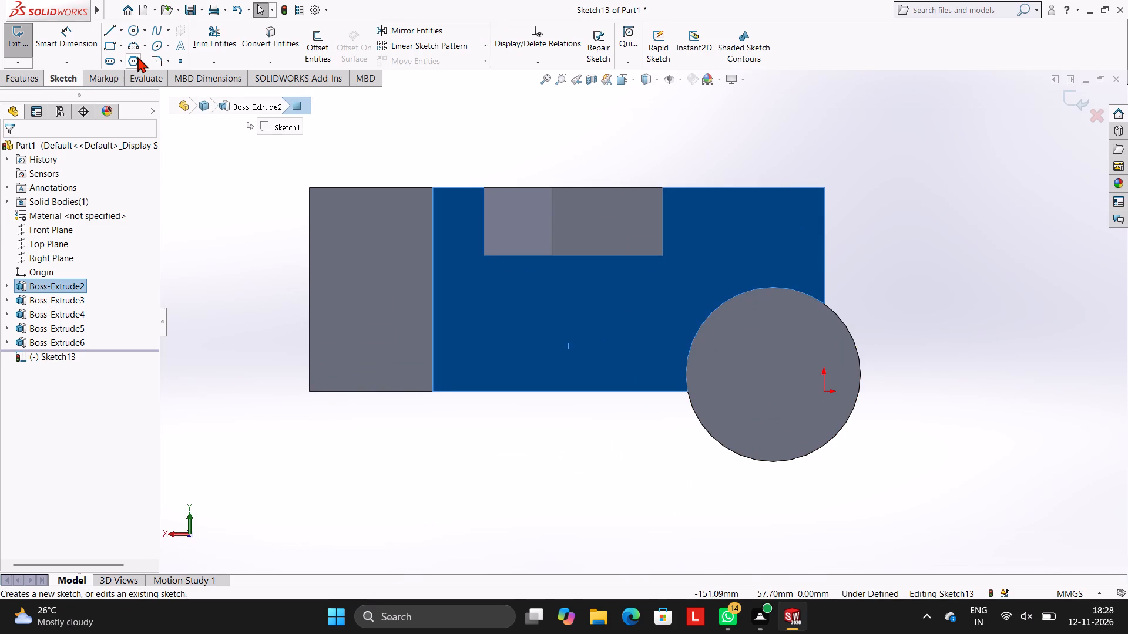
left_click(109, 24)
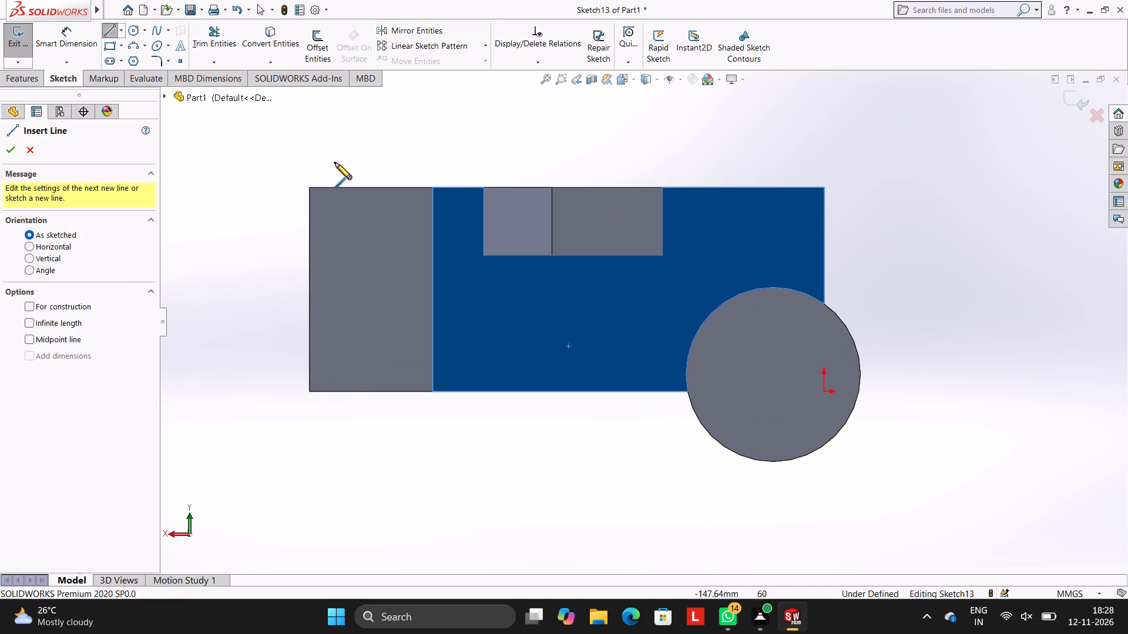
left_click(606, 187)
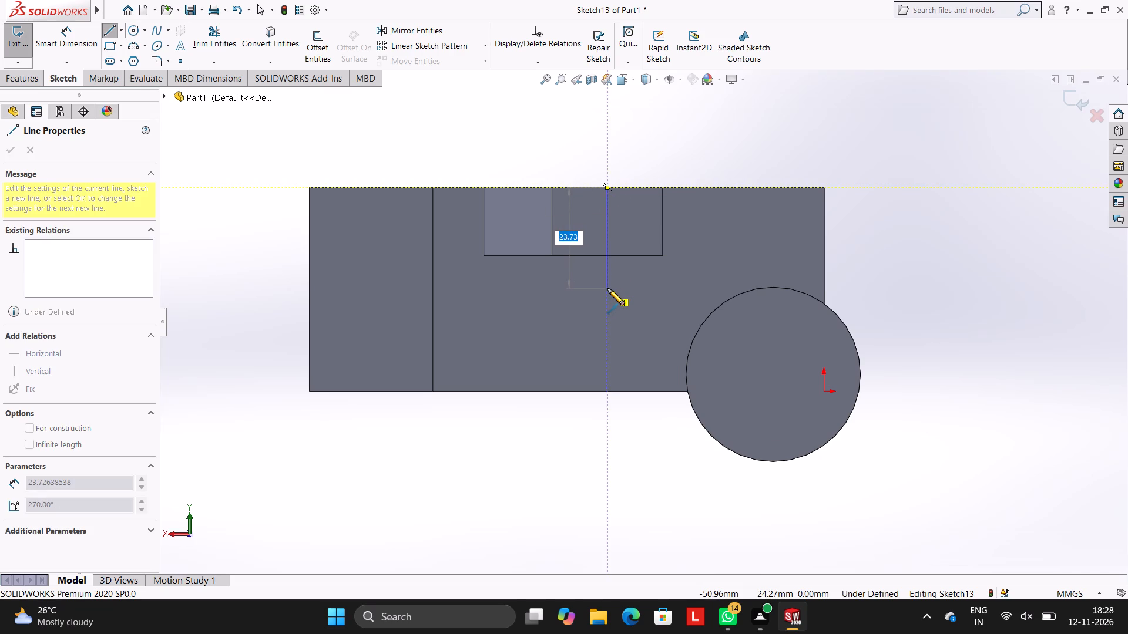
key("9")
key("BackSpace")
type("29")
key("Return")
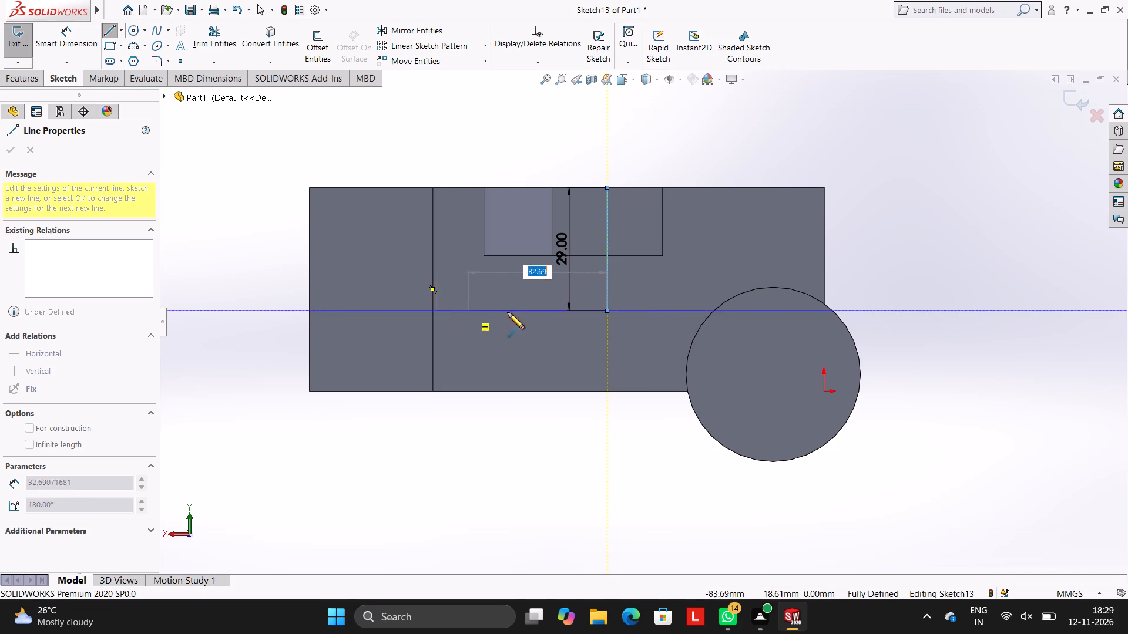
key("Escape")
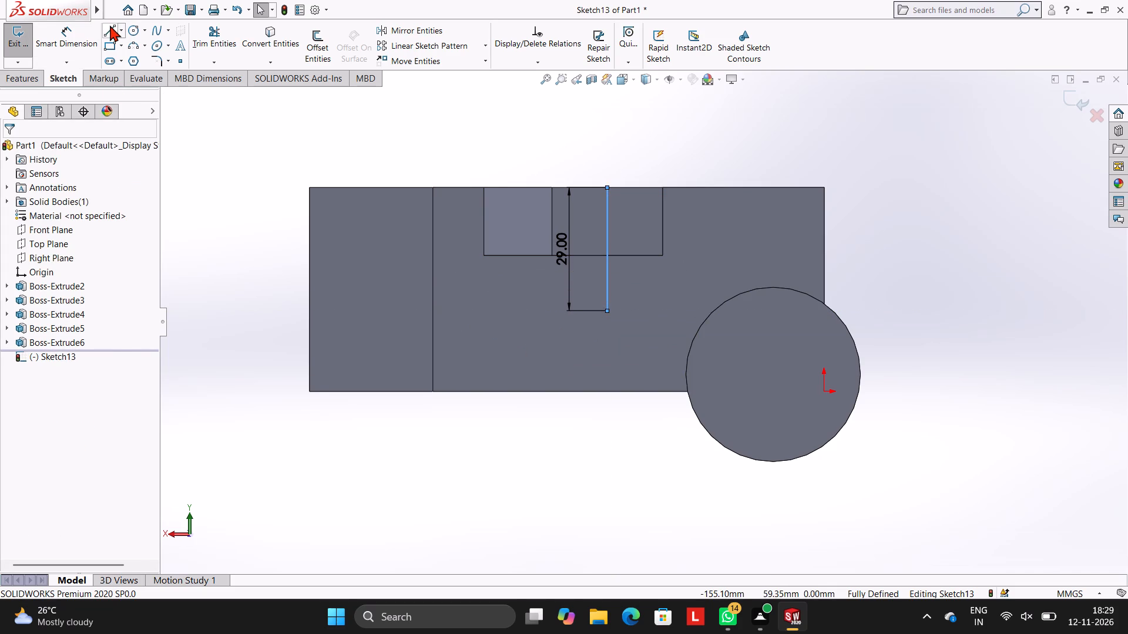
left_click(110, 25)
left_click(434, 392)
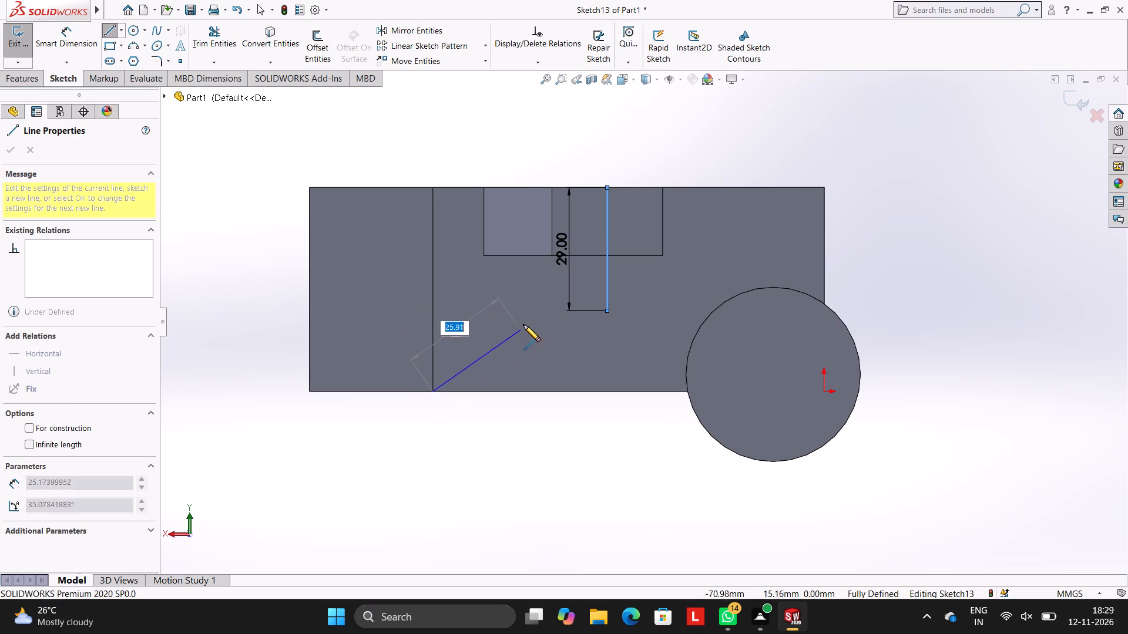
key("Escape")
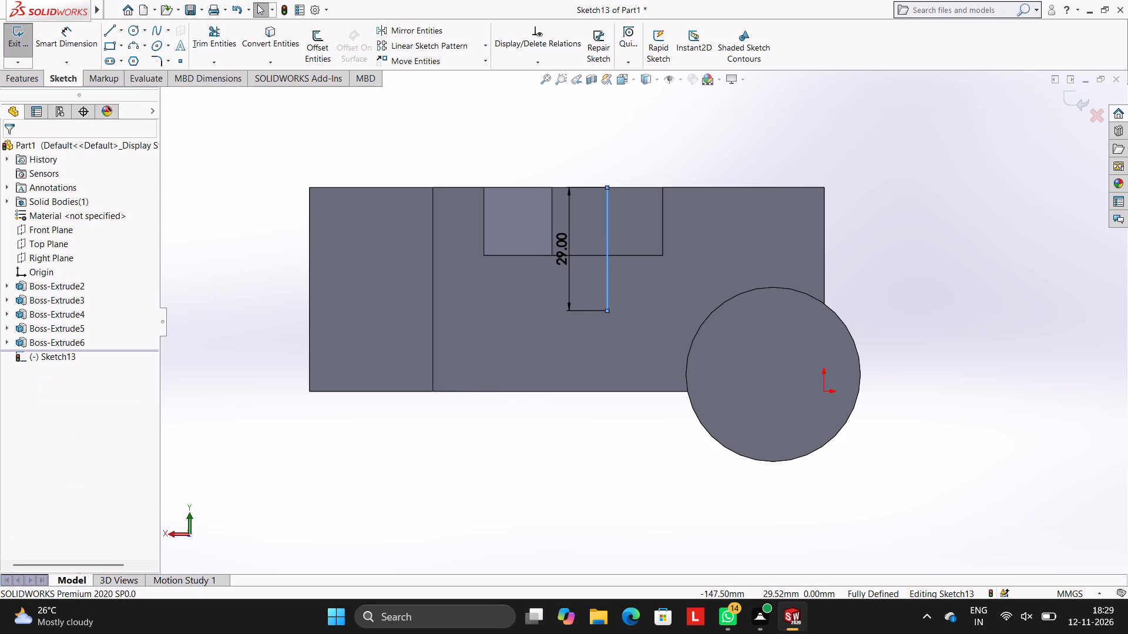
Sketch a slanted line about 34 mm long inward from the corner where the face's lower edge meets the large side projection.
left_click(105, 28)
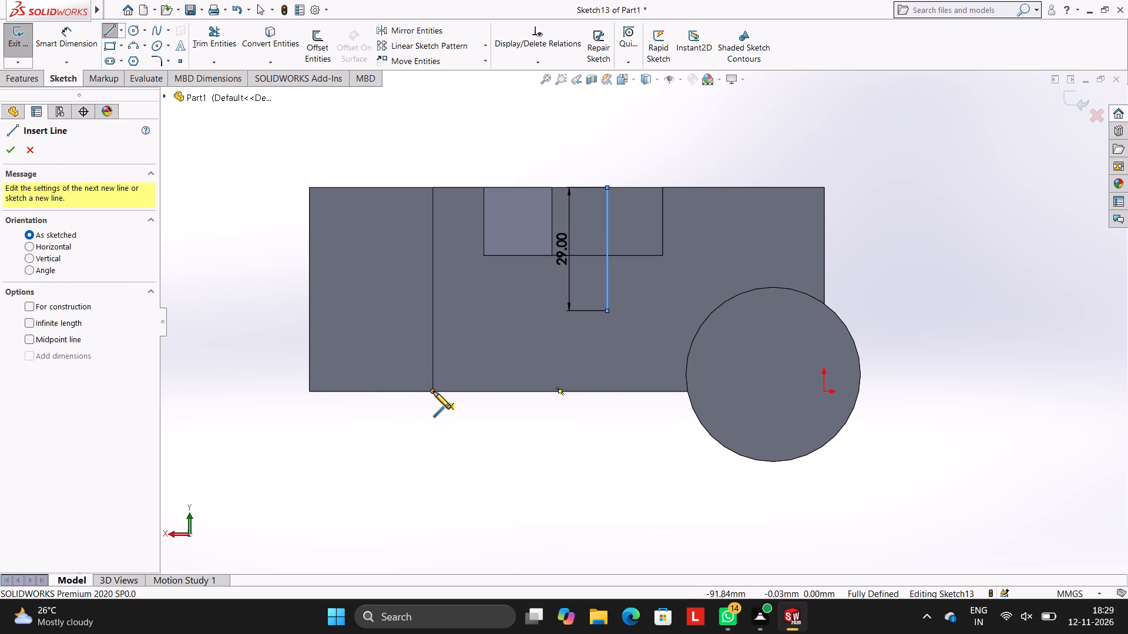
left_click(434, 392)
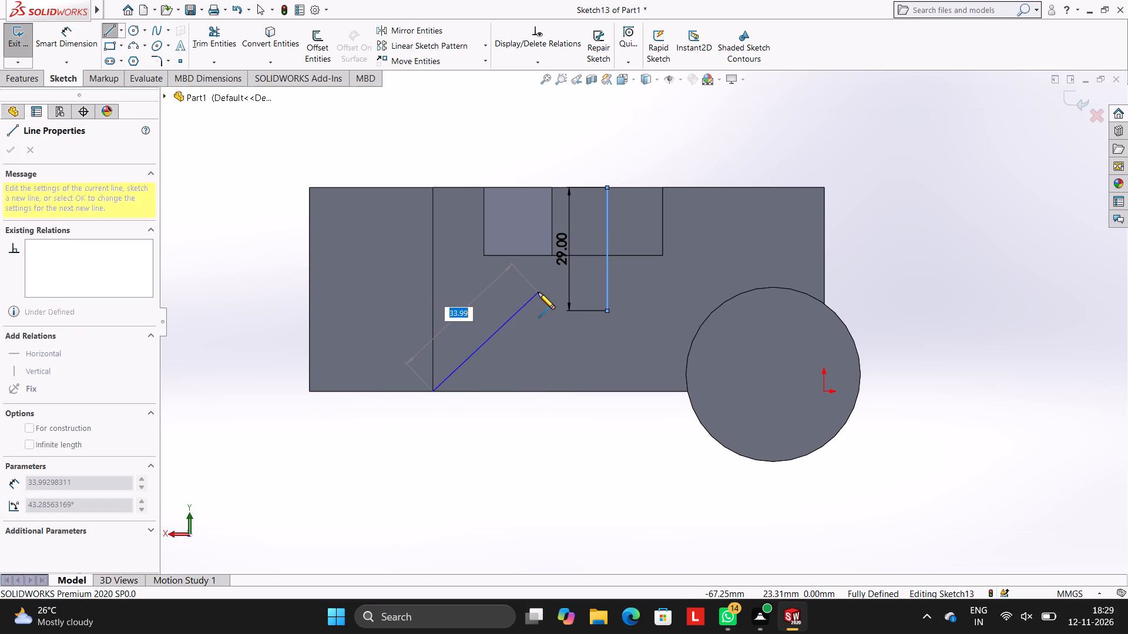
left_click(538, 292)
key("Escape")
key("Escape")
Sketch a 48 mm vertical line from the slanted line's start along the side projection's boundary to the face's upper edge.
left_click(110, 28)
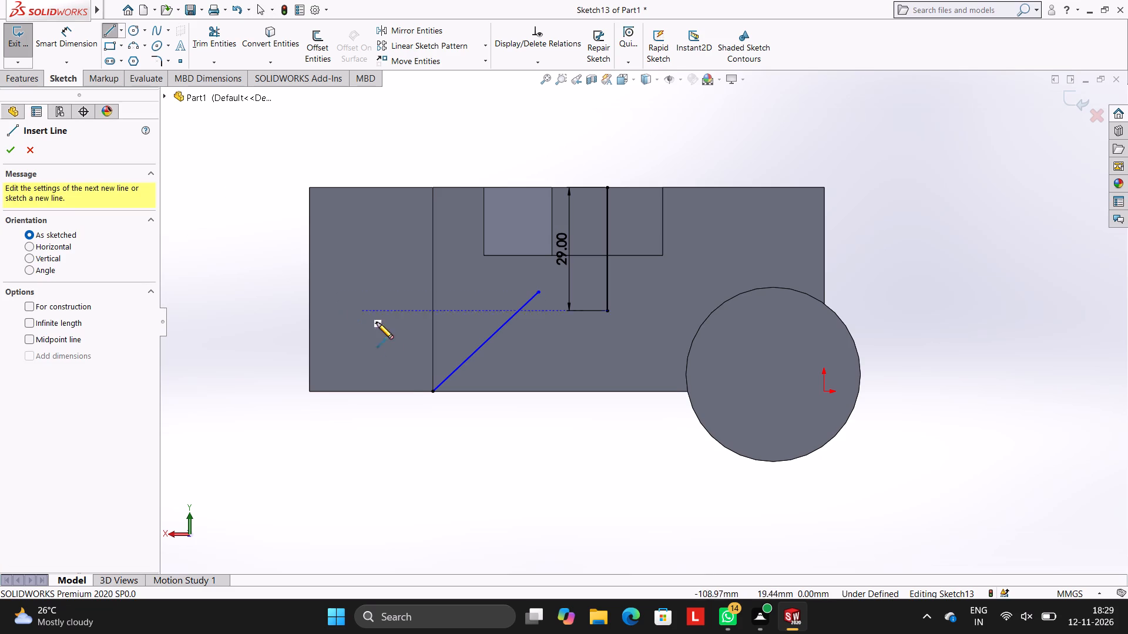
left_click(431, 390)
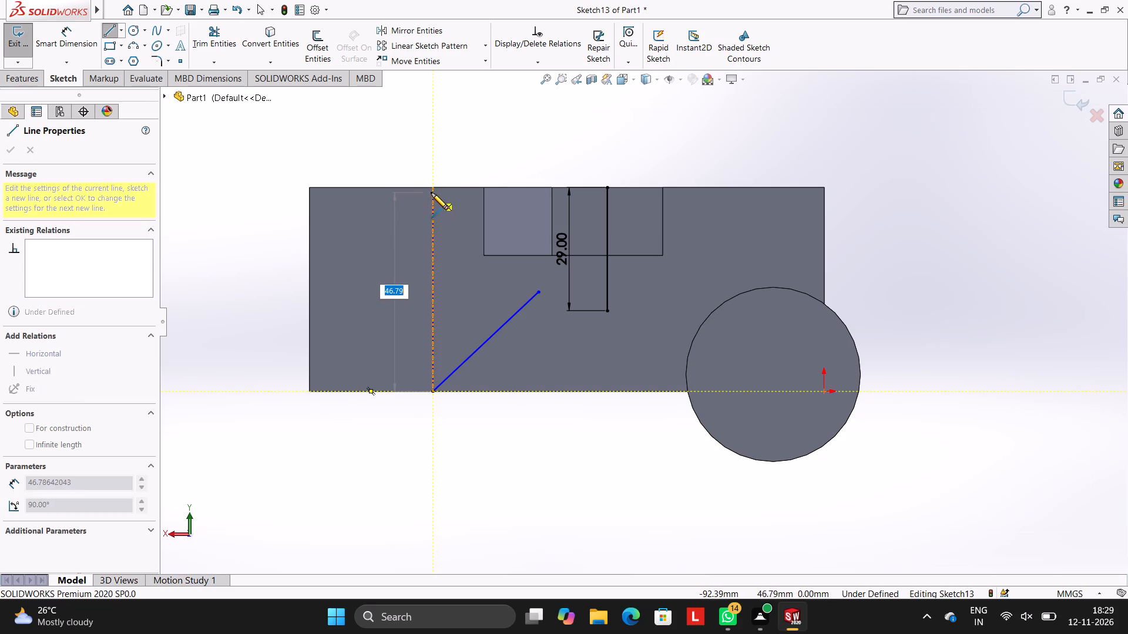
left_click(430, 186)
key("Escape")
key("Escape")
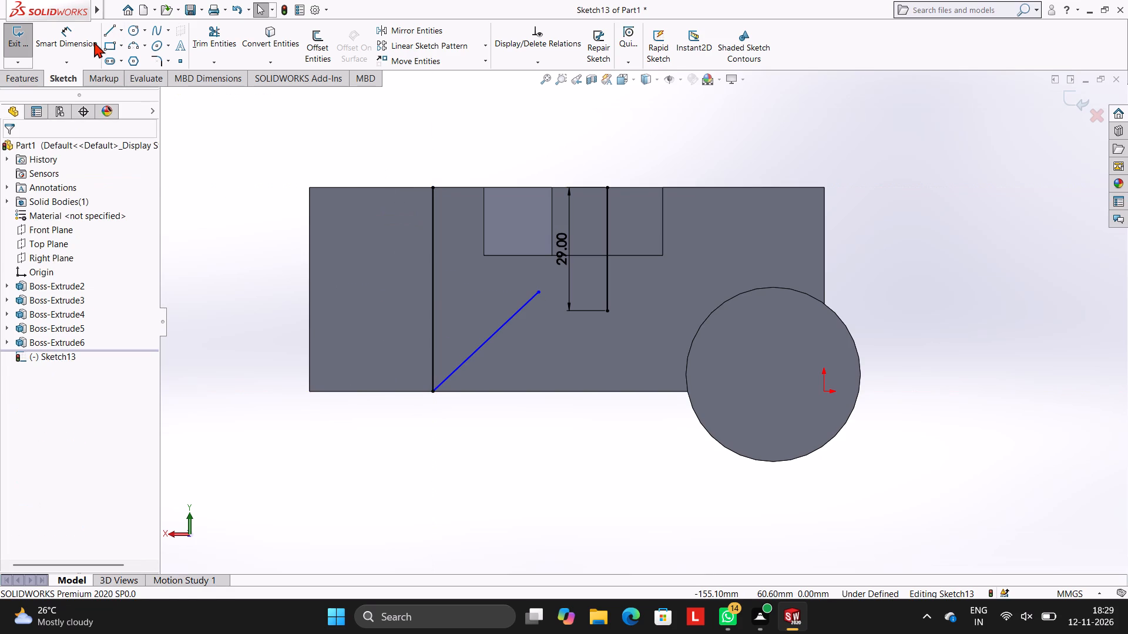
Dimension the angle between the 48 mm vertical line and the slanted line as 30°.
left_click(89, 40)
left_click(433, 292)
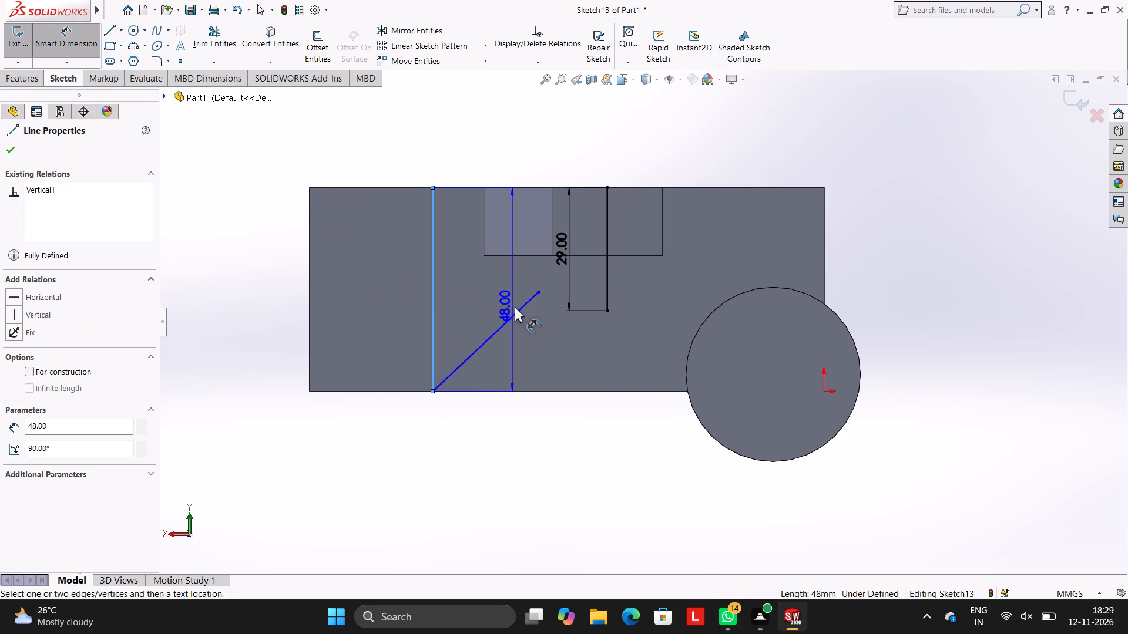
left_click(520, 308)
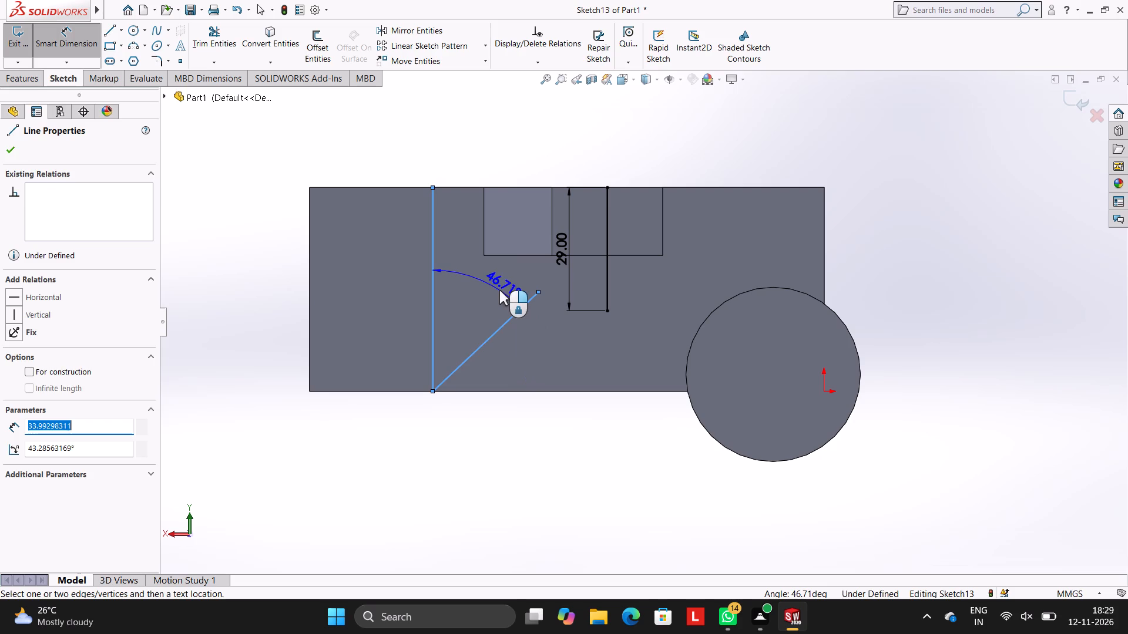
left_click(492, 285)
type("30")
key("Return")
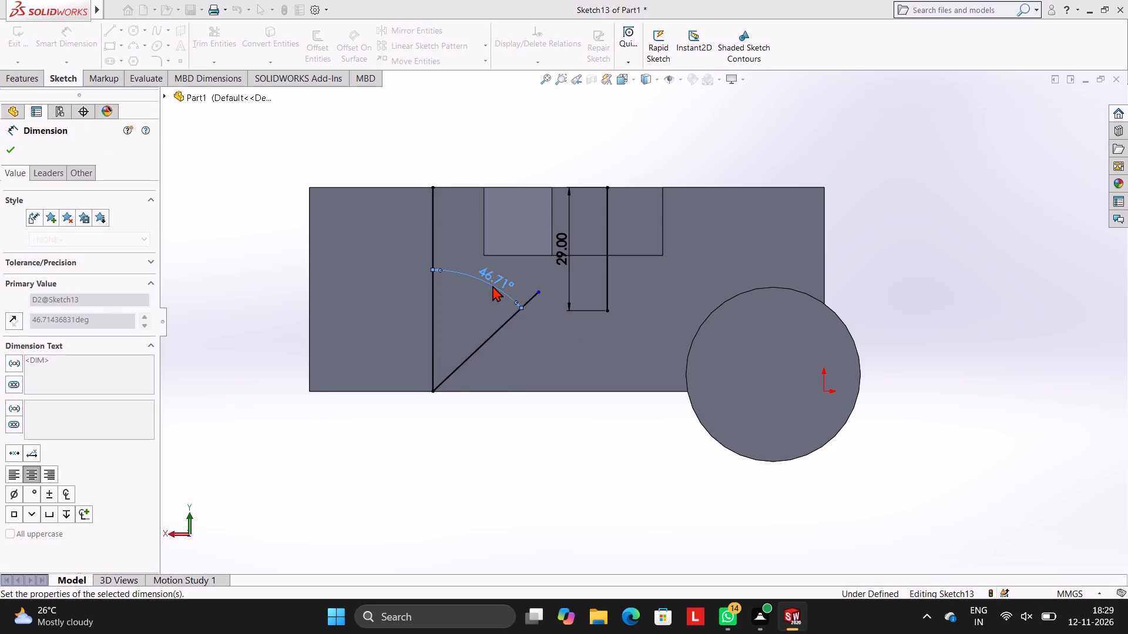
key("Escape")
key("Escape")
scroll(586, 292, "down", 2)
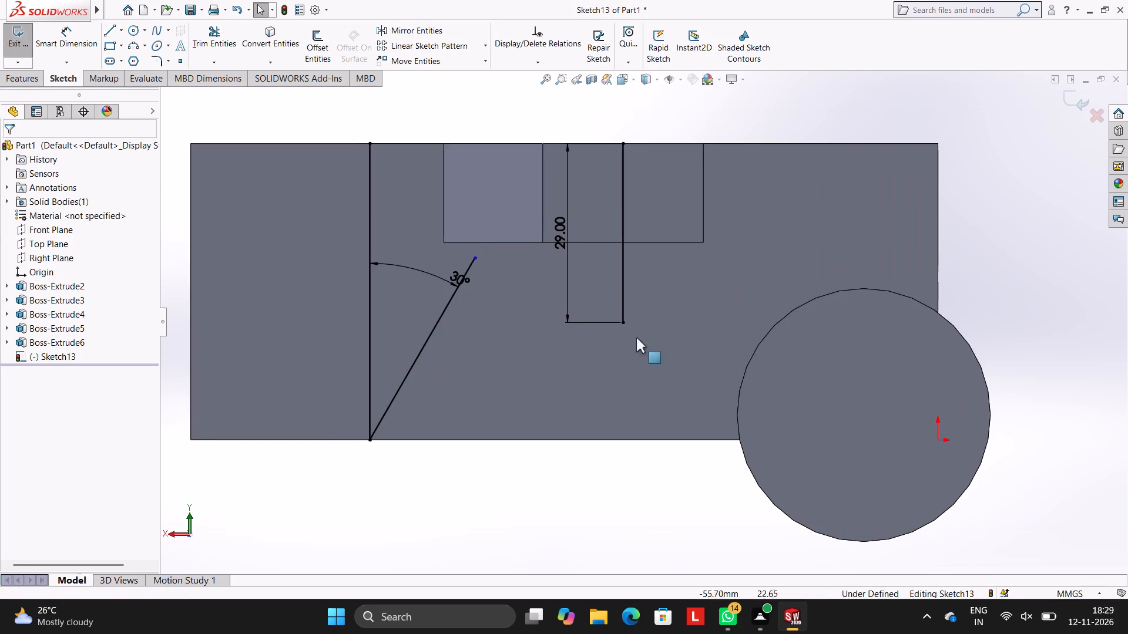
scroll(691, 331, "up", 1)
scroll(689, 329, "down", 1)
Sketch a horizontal line about 50 mm long from the 29 mm line's inner end, crossing the slanted and 48 mm vertical lines.
left_click(108, 29)
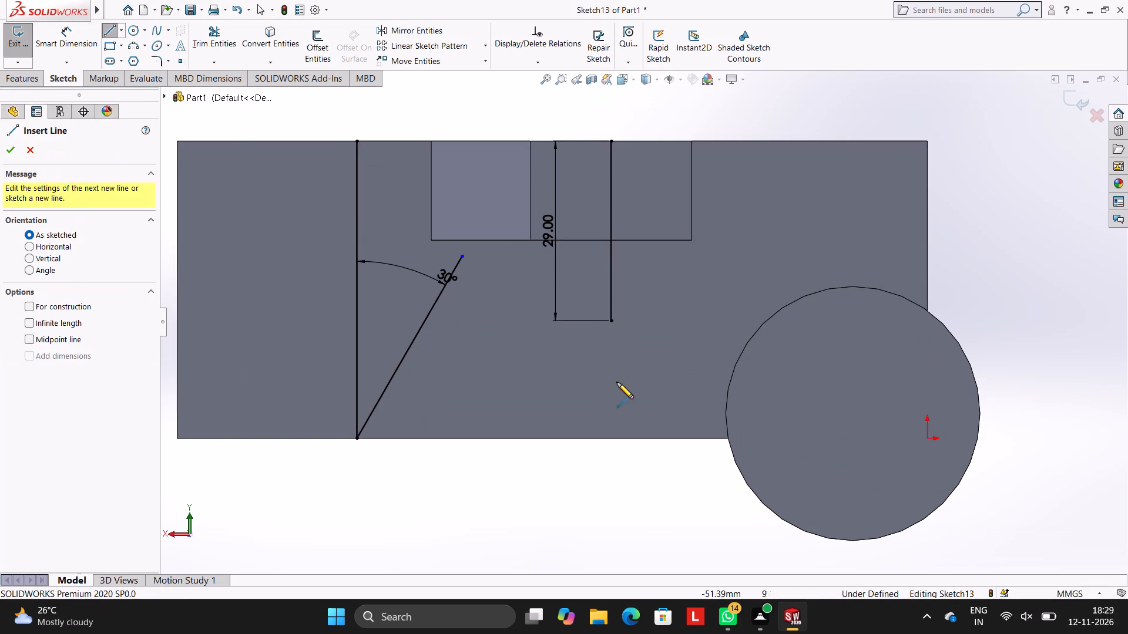
left_click(609, 323)
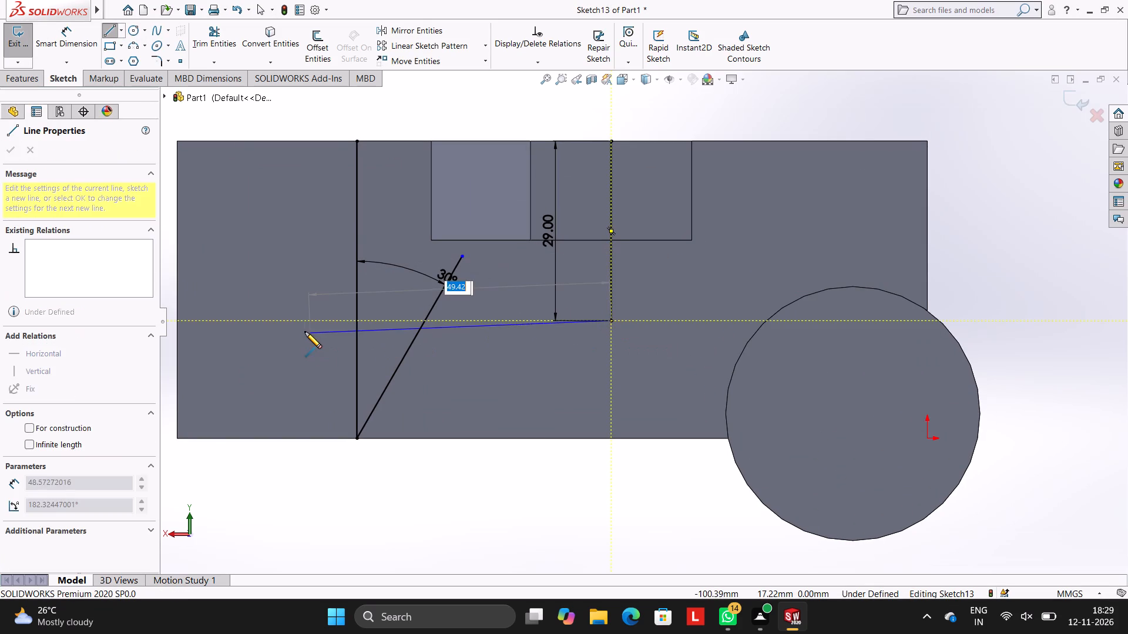
left_click(299, 322)
key("Escape")
key("Escape")
key("Escape")
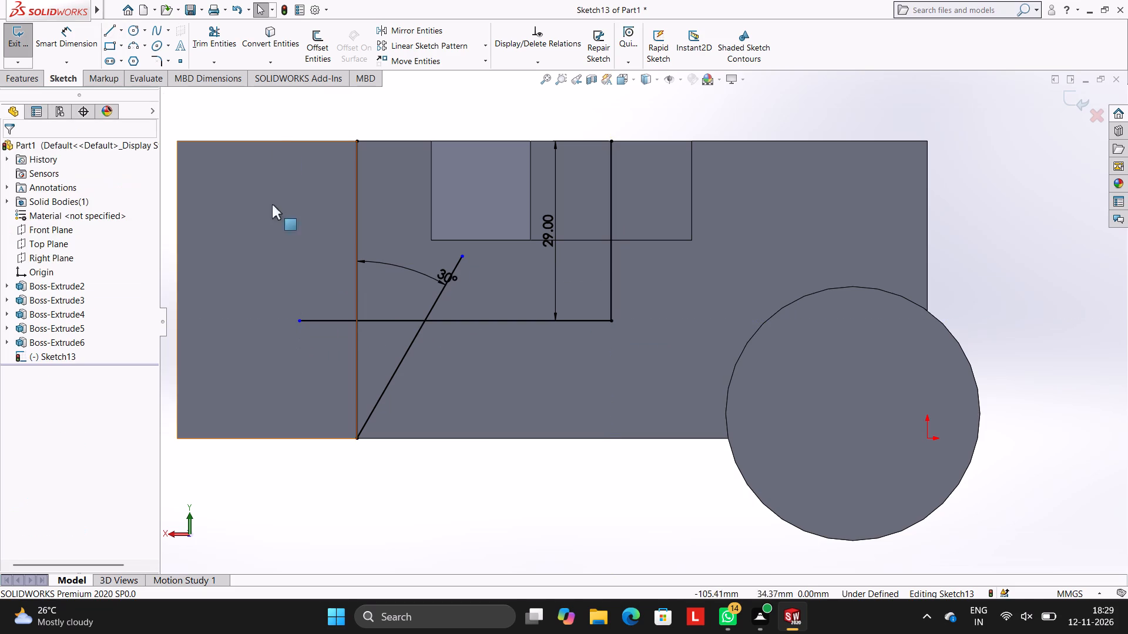
Trim away the 48 mm vertical line and the ends of the horizontal and slanted lines beyond their shared intersection.
left_click(210, 39)
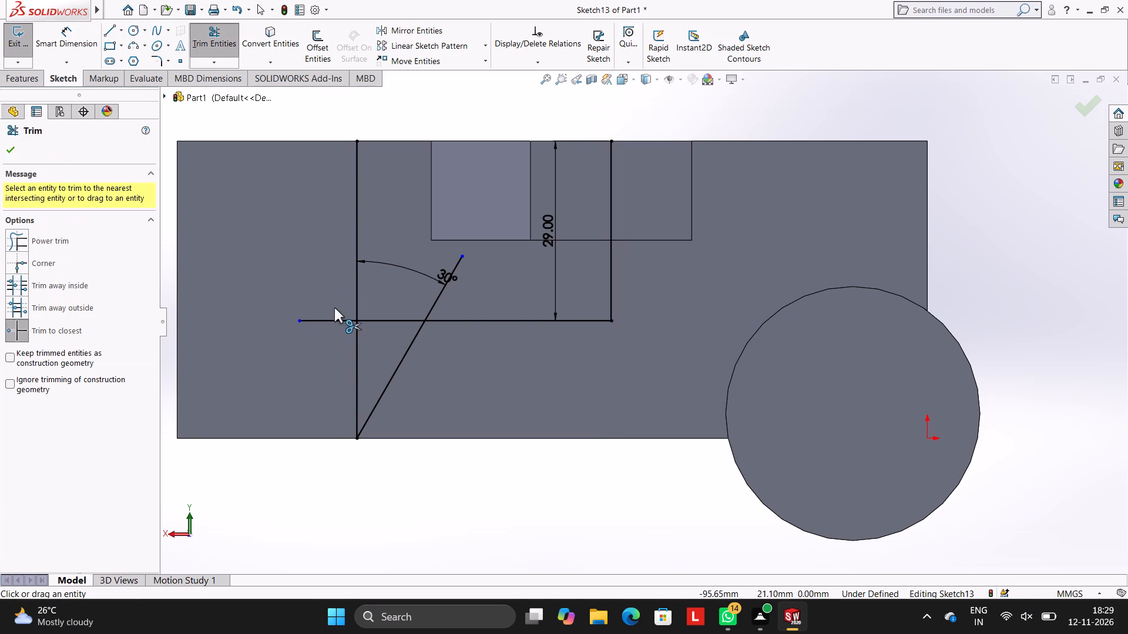
left_click(329, 322)
left_click(352, 279)
left_click(354, 280)
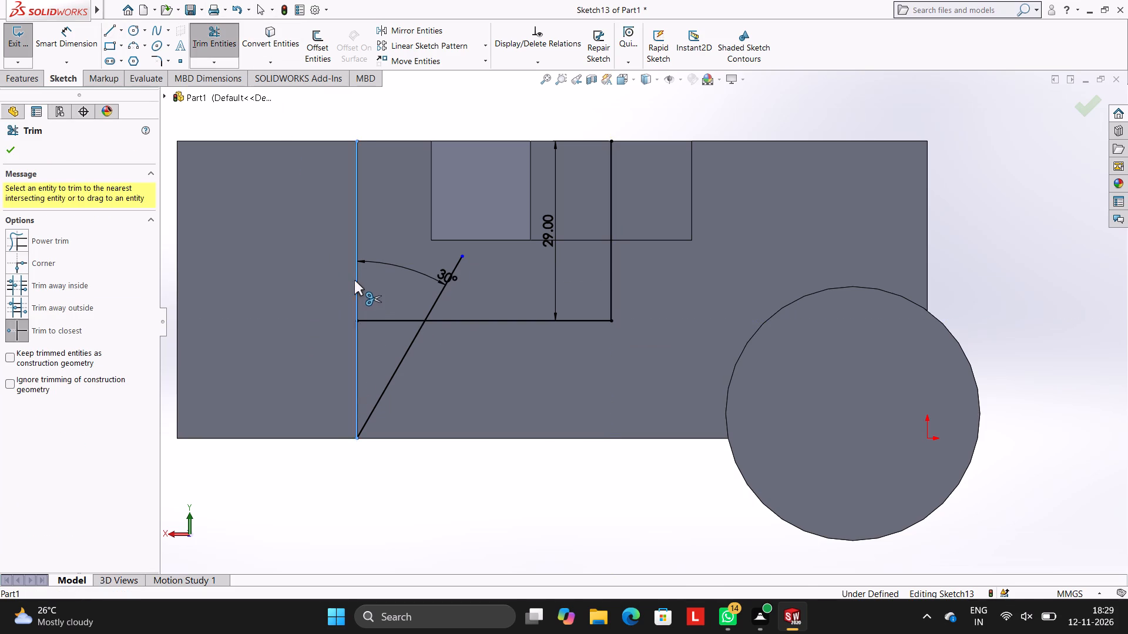
left_click(442, 285)
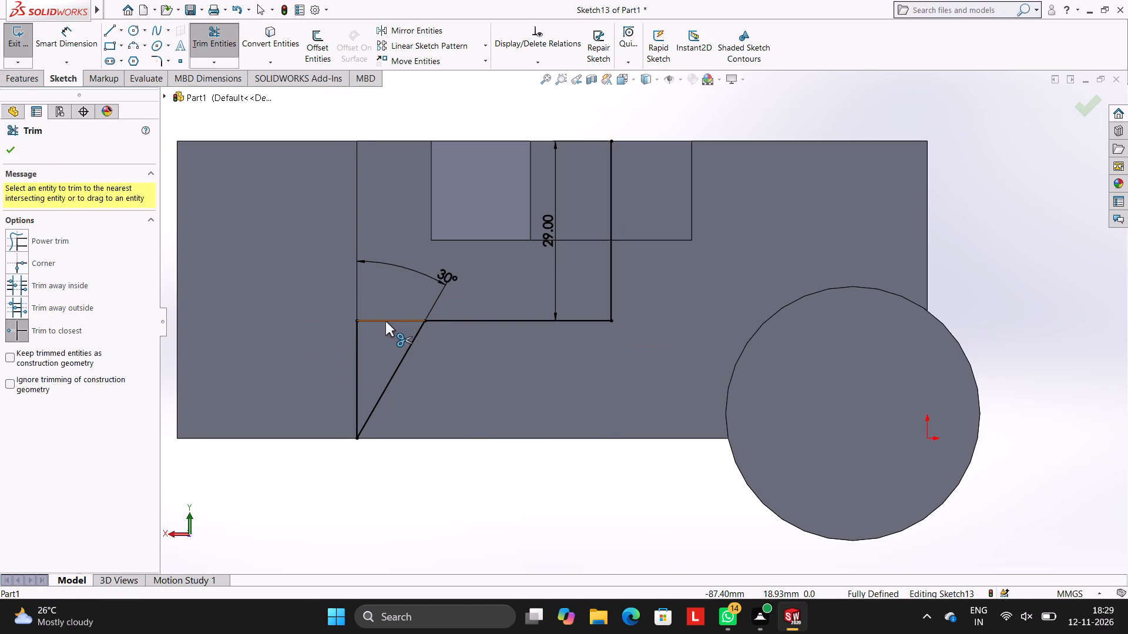
left_click(383, 320)
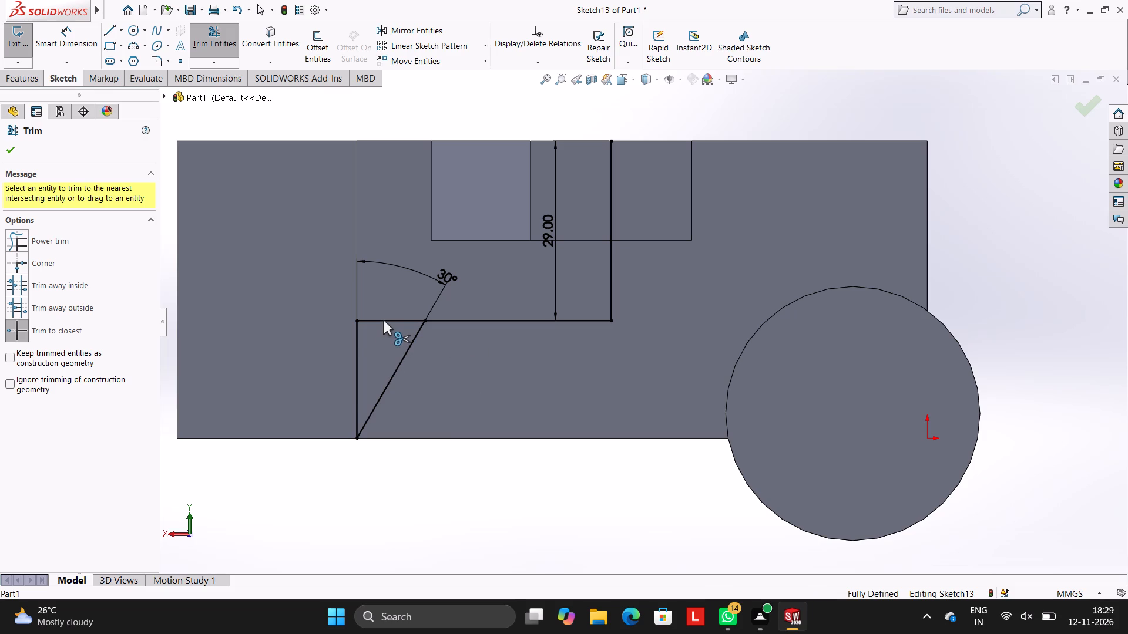
left_click(357, 337)
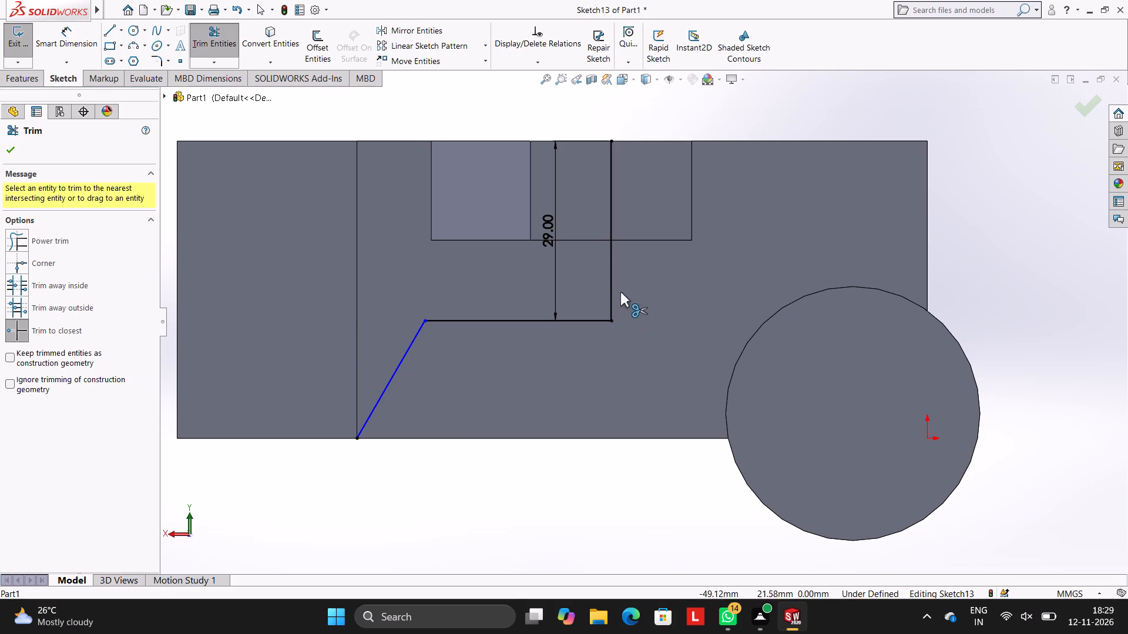
Sketch a 19 mm vertical line up from where the cylinder meets the lower edge, and a 19 mm horizontal line to the 29 mm line's end.
left_click(110, 28)
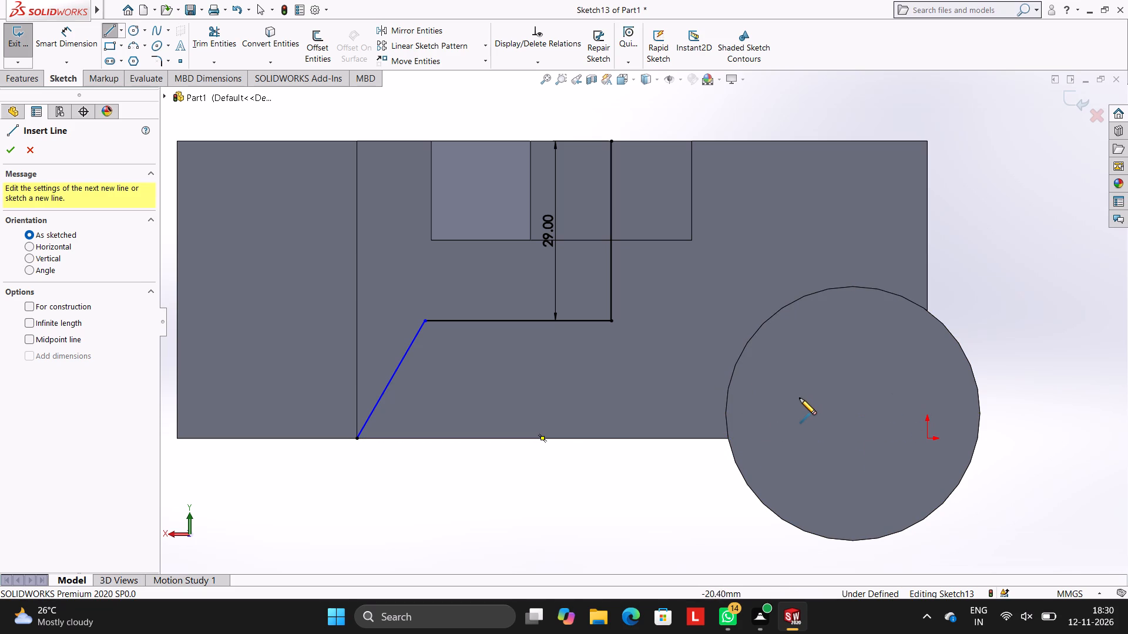
left_click(729, 438)
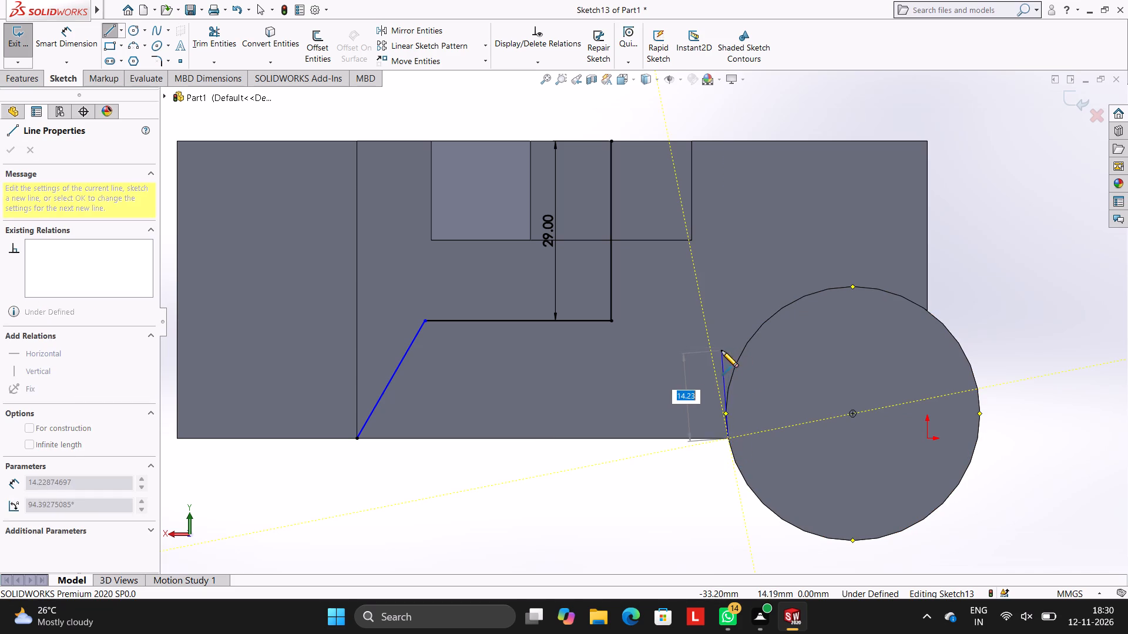
left_click(730, 322)
left_click(610, 321)
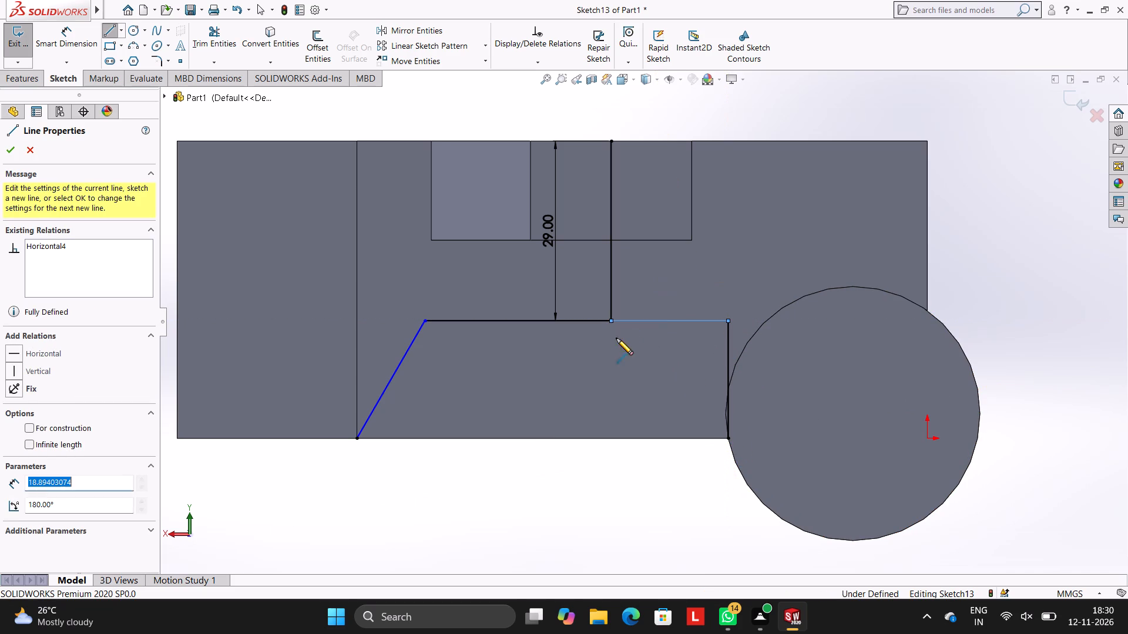
key("Escape")
key("Escape")
scroll(769, 378, "up", 1)
scroll(770, 373, "down", 3)
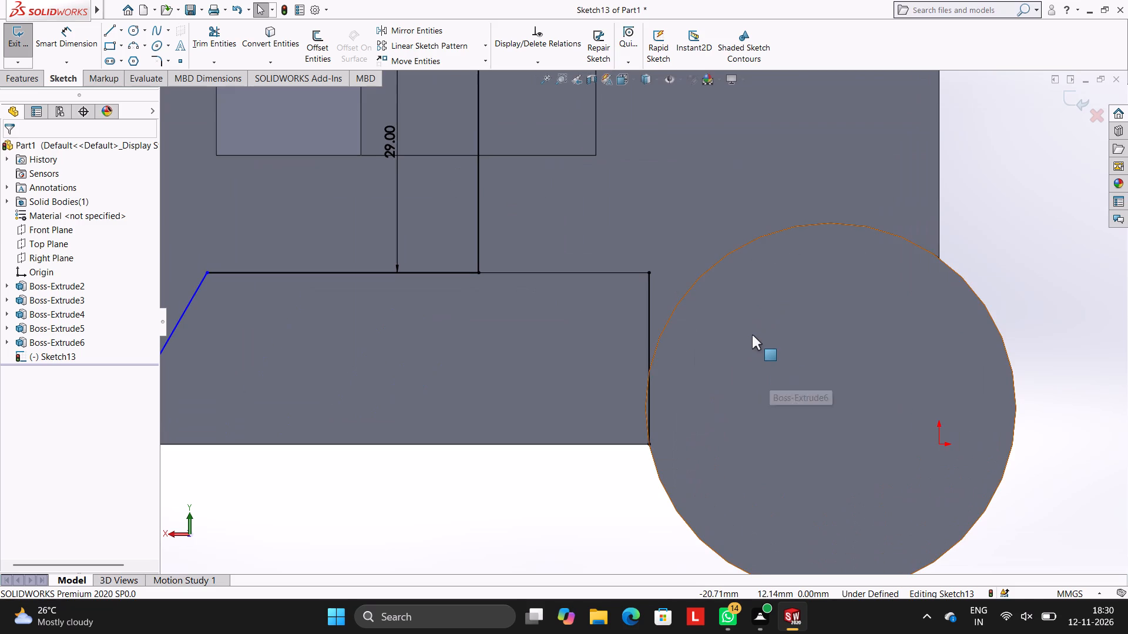
key("Escape")
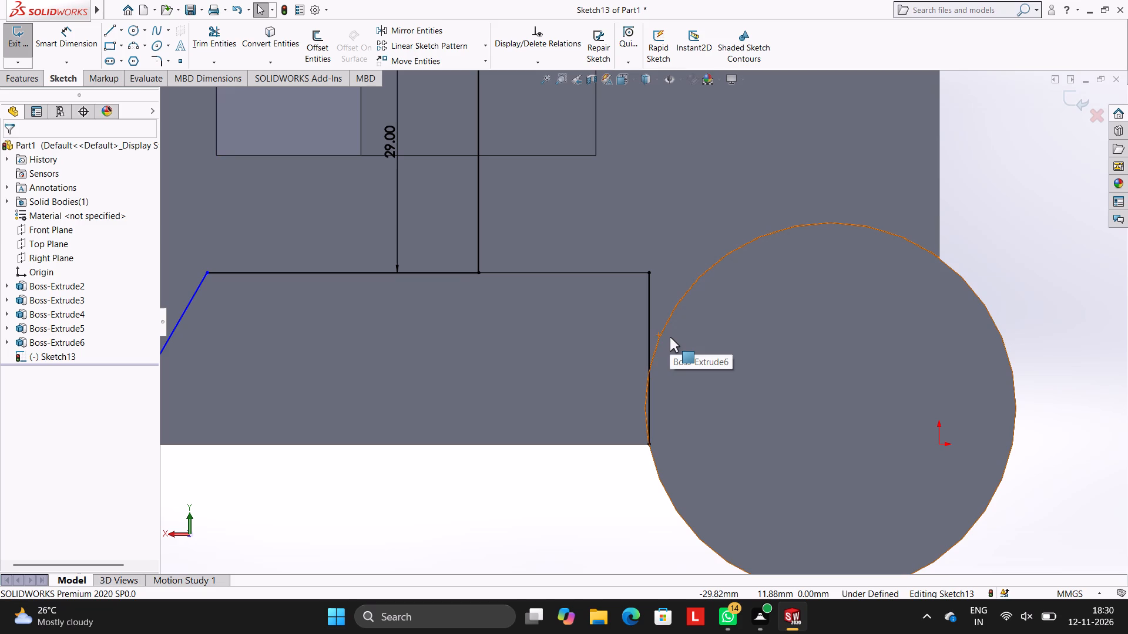
scroll(510, 304, "up", 3)
scroll(510, 304, "down", 2)
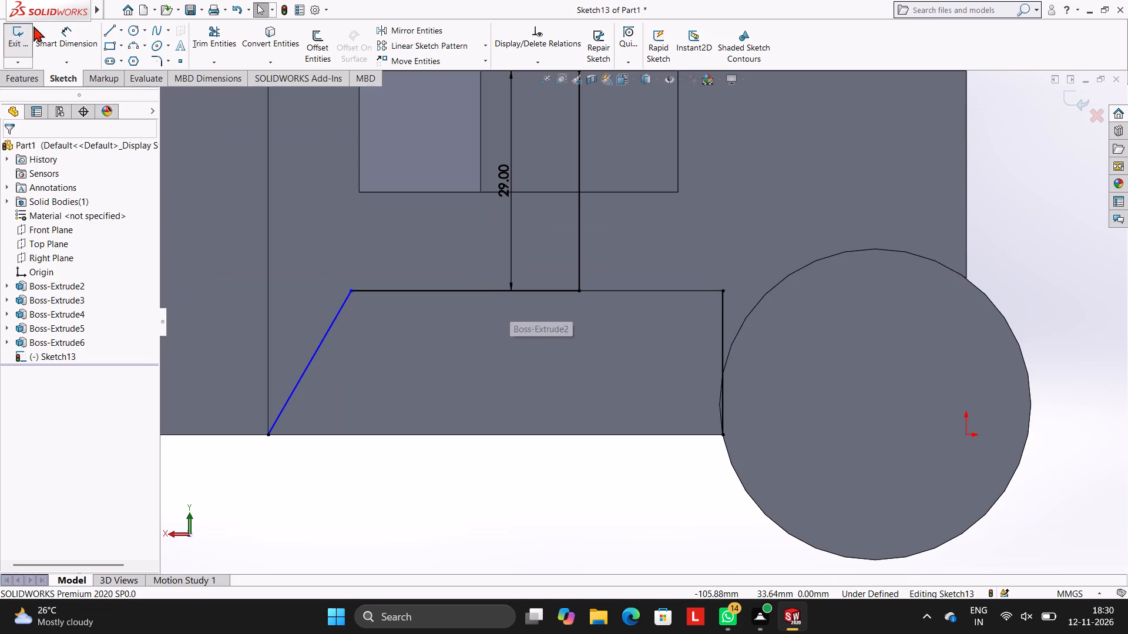
Dimension the horizontal span of the slanted line.
left_click(76, 35)
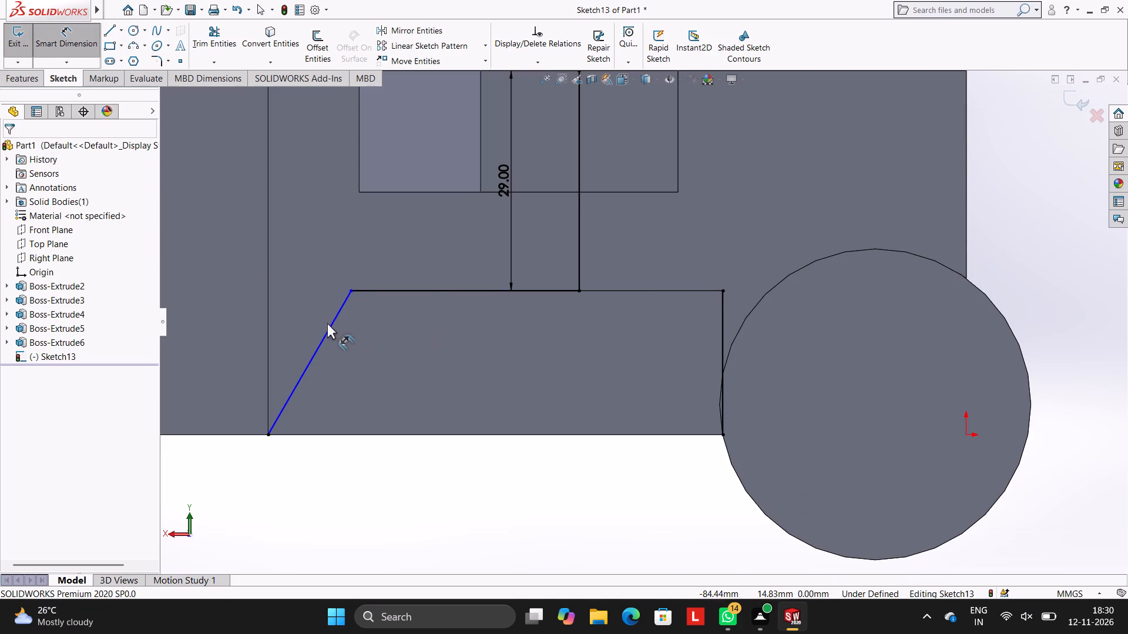
left_click(329, 323)
left_click(324, 230)
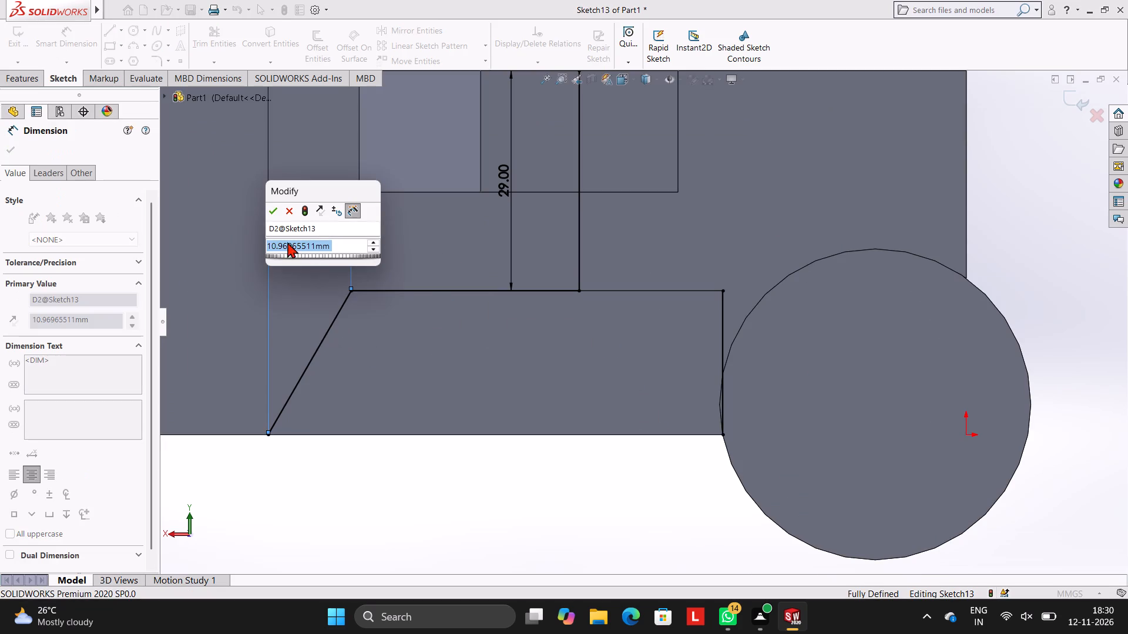
left_click(272, 204)
left_click(415, 218)
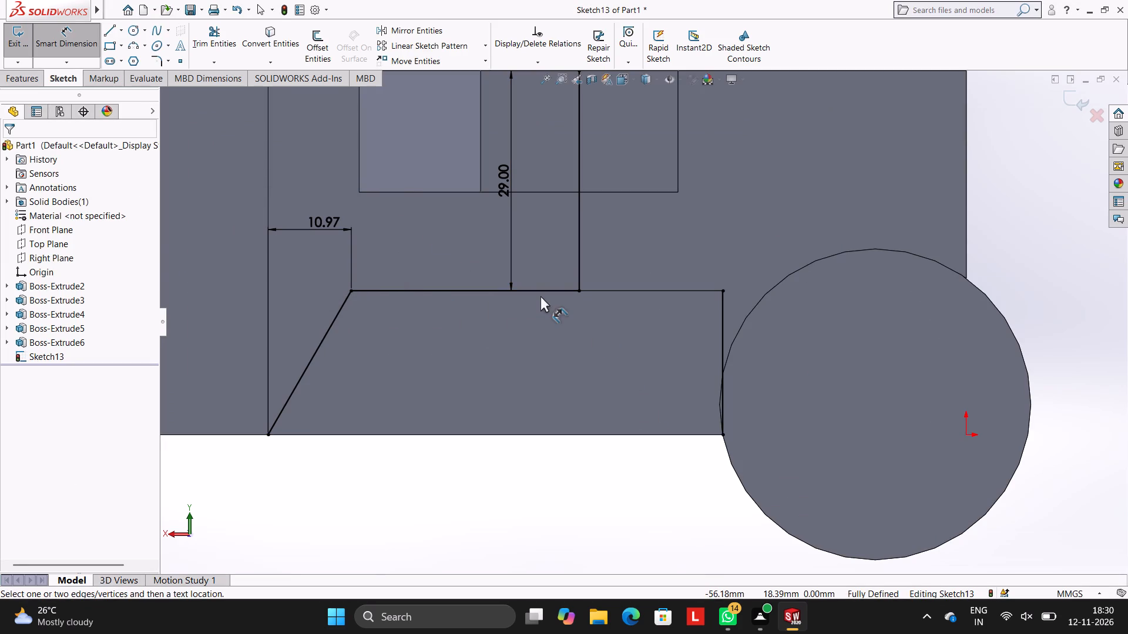
Close the profile with a horizontal line about 60 mm long along the face's lower edge, from the slanted line to the 19 mm vertical line.
scroll(665, 251, "up", 2)
scroll(665, 251, "down", 2)
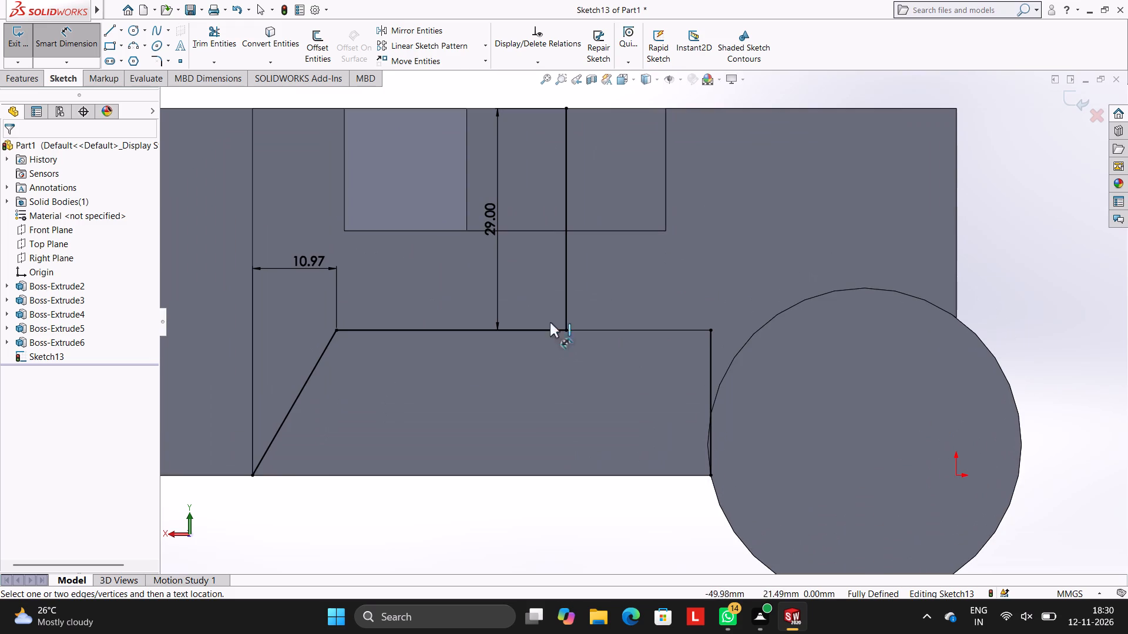
scroll(513, 331, "up", 1)
left_click(105, 28)
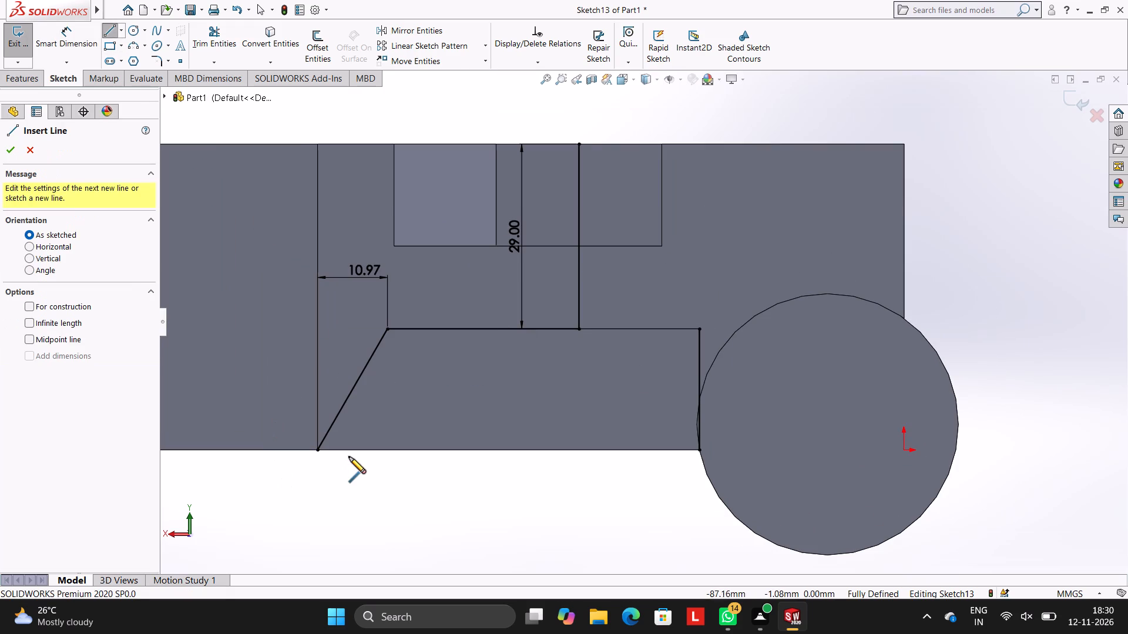
left_click(318, 450)
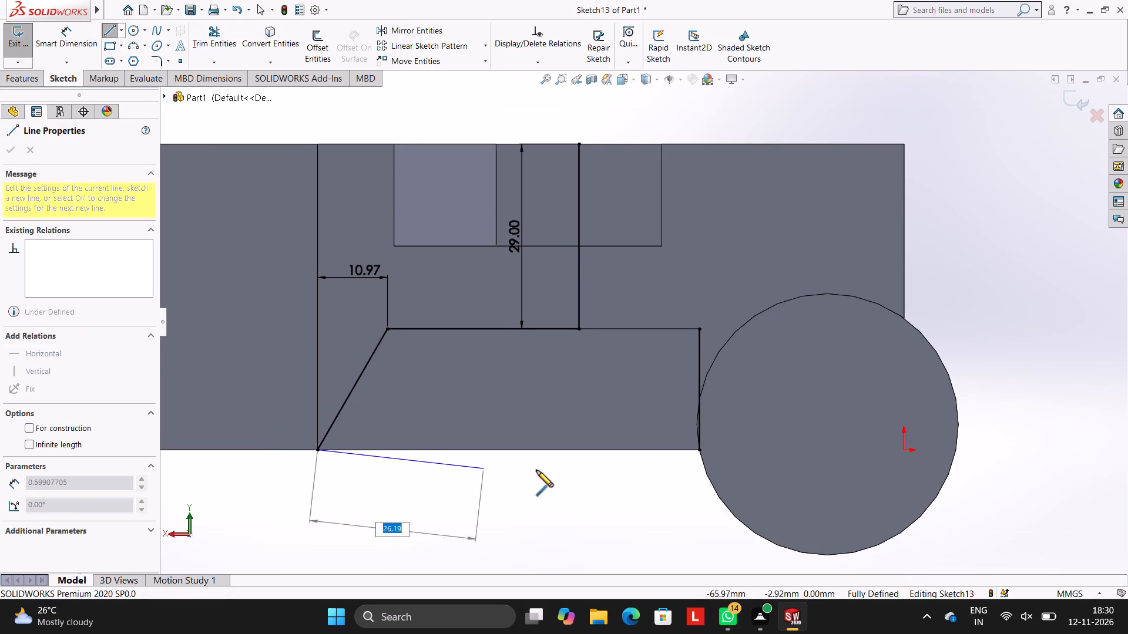
left_click(703, 450)
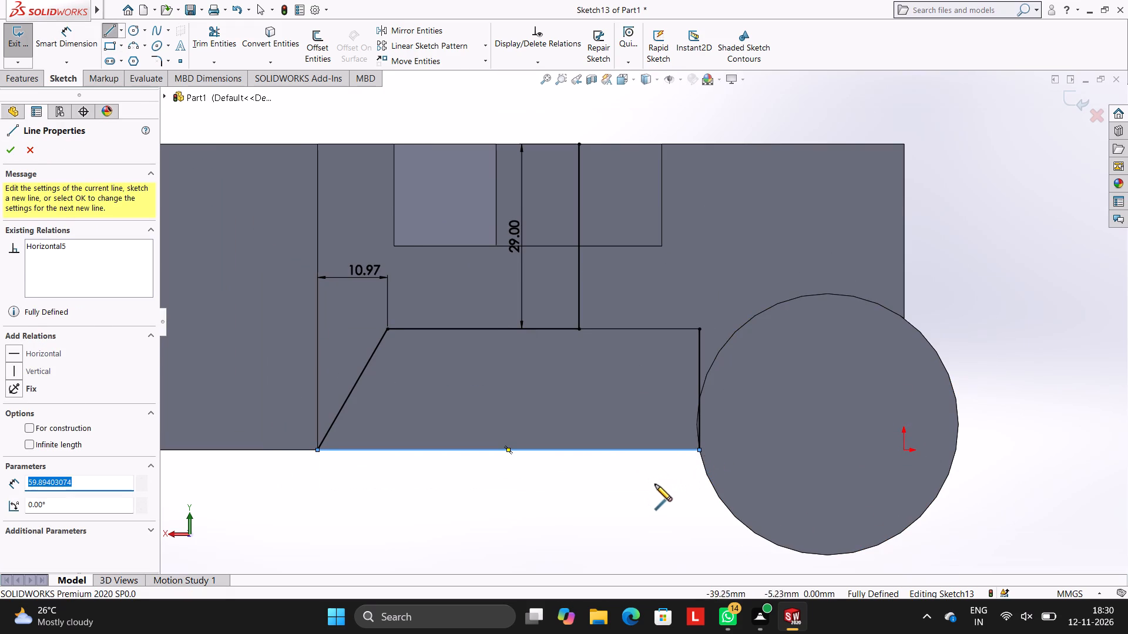
key("Escape")
key("Escape")
key("Escape")
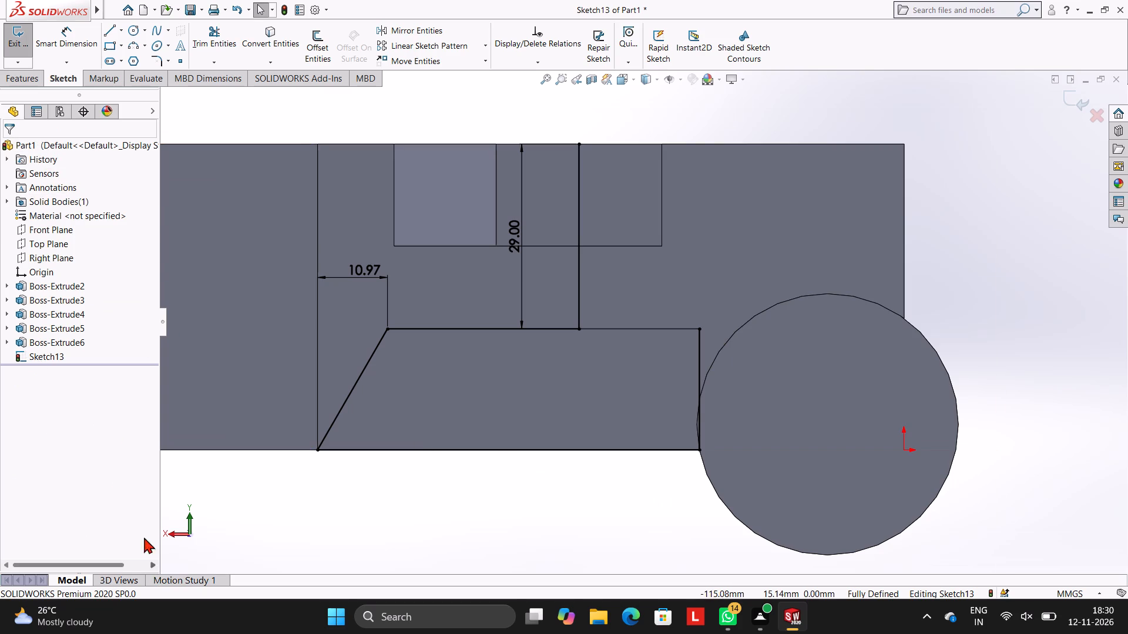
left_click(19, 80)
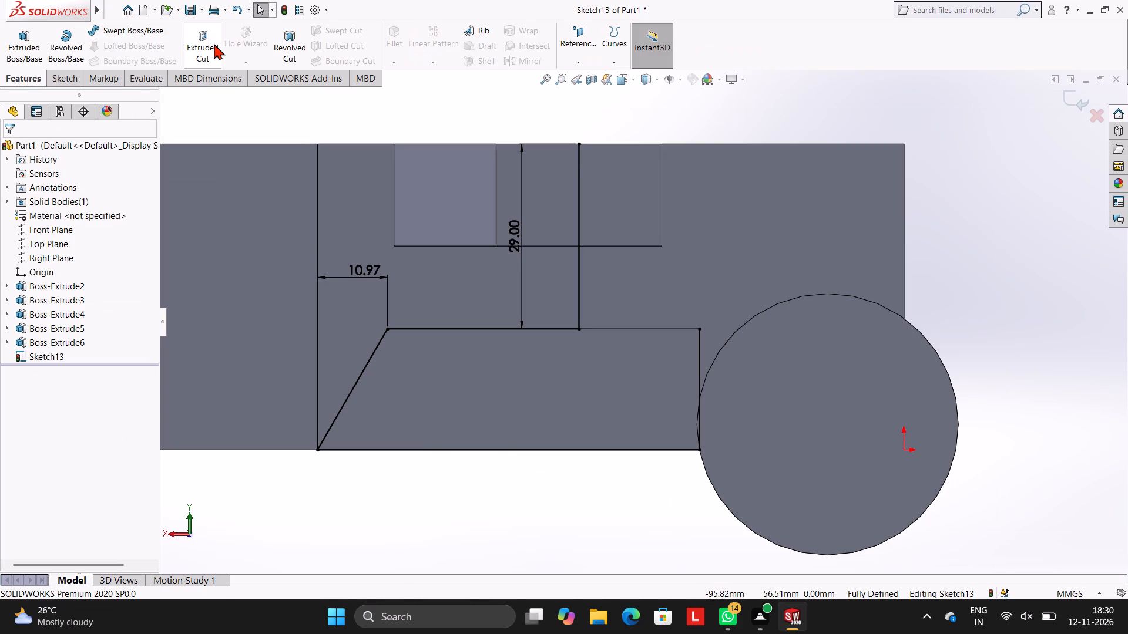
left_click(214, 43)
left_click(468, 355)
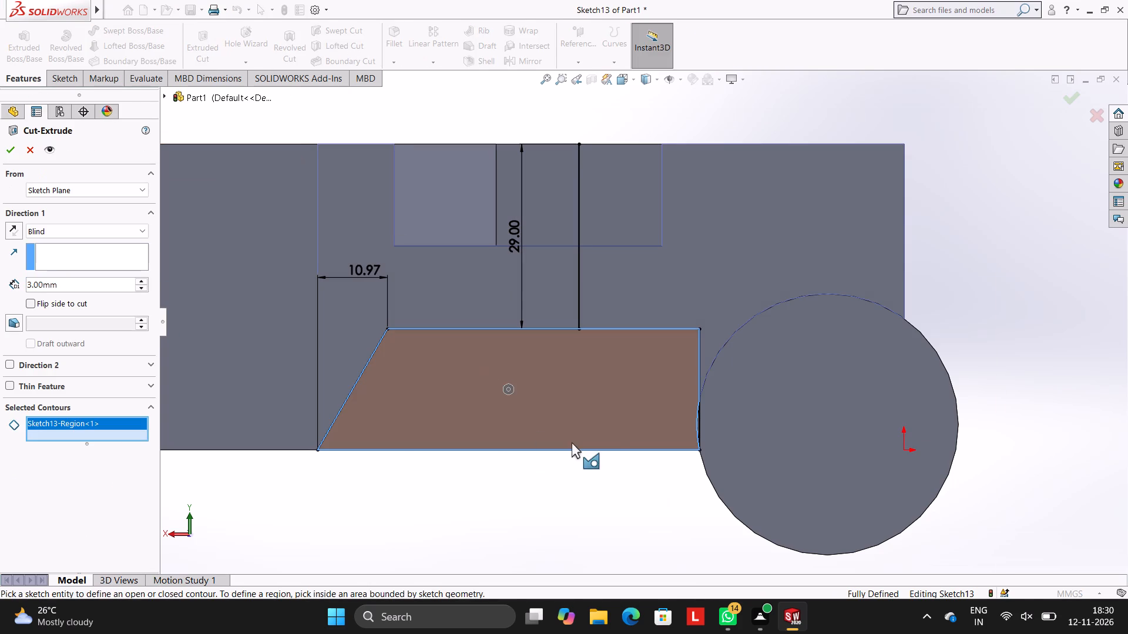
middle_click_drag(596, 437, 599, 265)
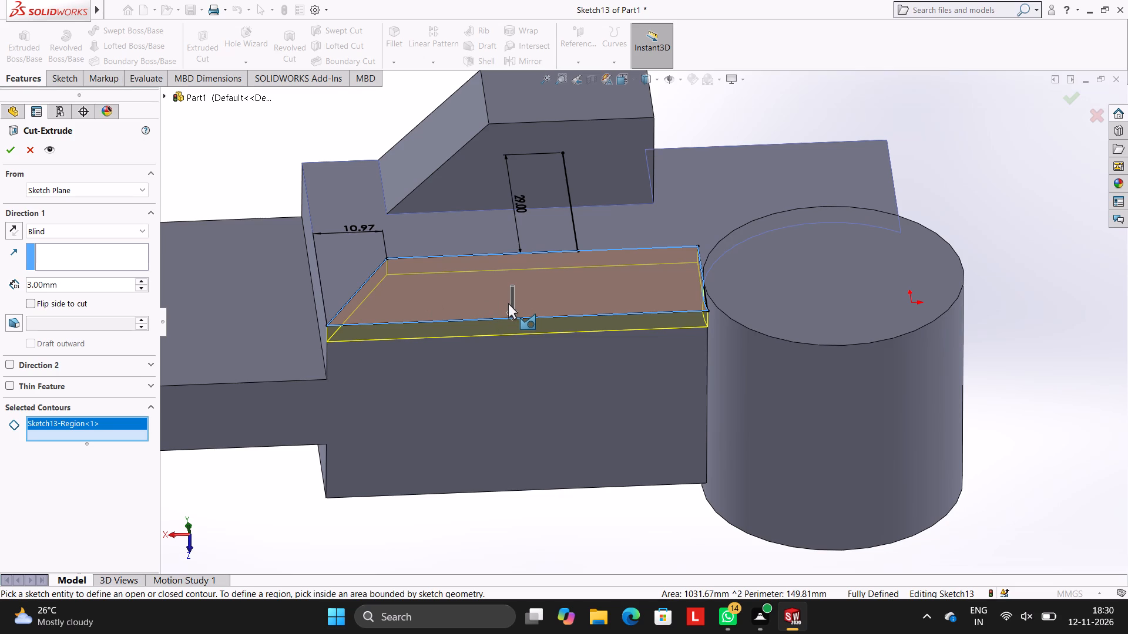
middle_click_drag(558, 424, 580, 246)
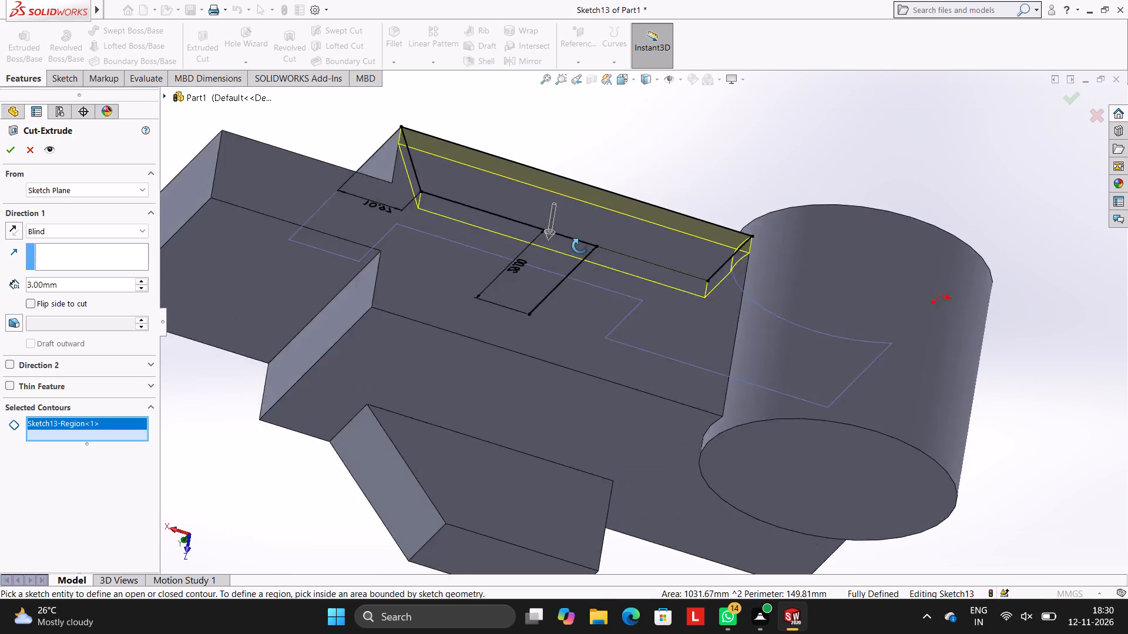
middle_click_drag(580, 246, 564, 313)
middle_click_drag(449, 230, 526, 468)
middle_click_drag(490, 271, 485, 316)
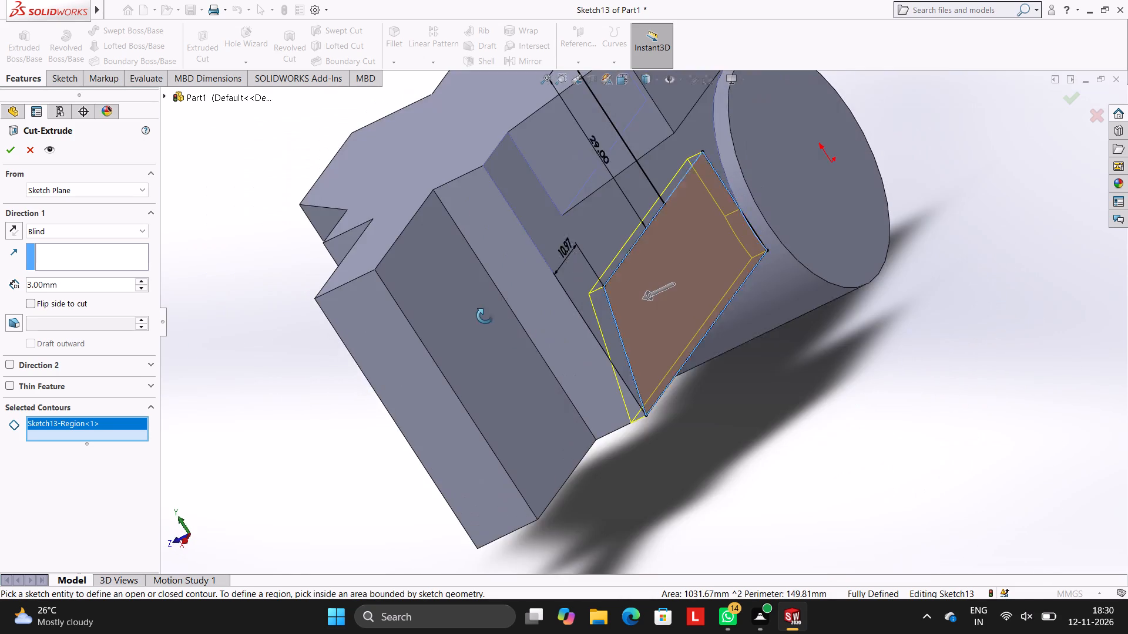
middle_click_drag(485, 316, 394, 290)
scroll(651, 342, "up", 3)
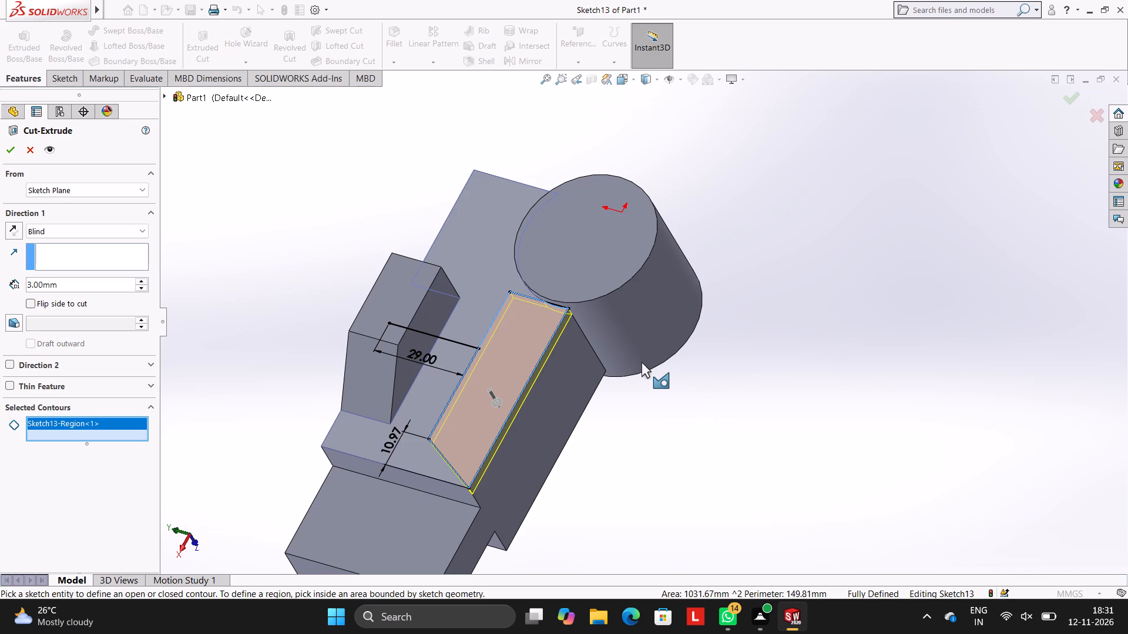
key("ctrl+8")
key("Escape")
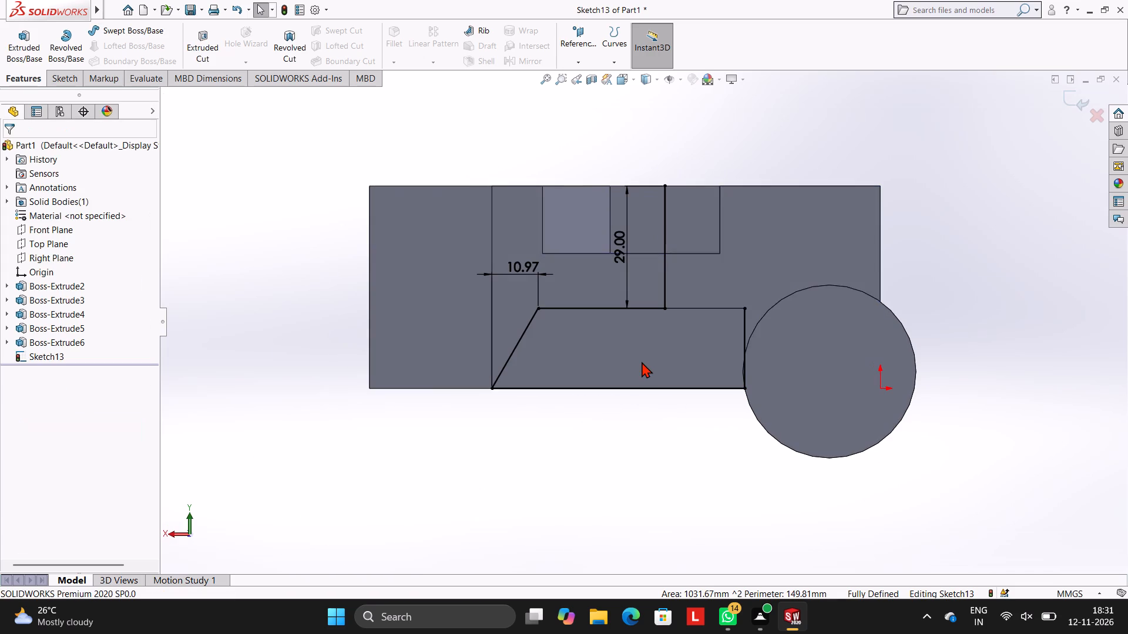
Sketch a 41 mm line along the lower edge from the face's outer corner, and a vertical line from its end past the horizontal profile line.
scroll(660, 349, "up", 2)
scroll(660, 349, "down", 3)
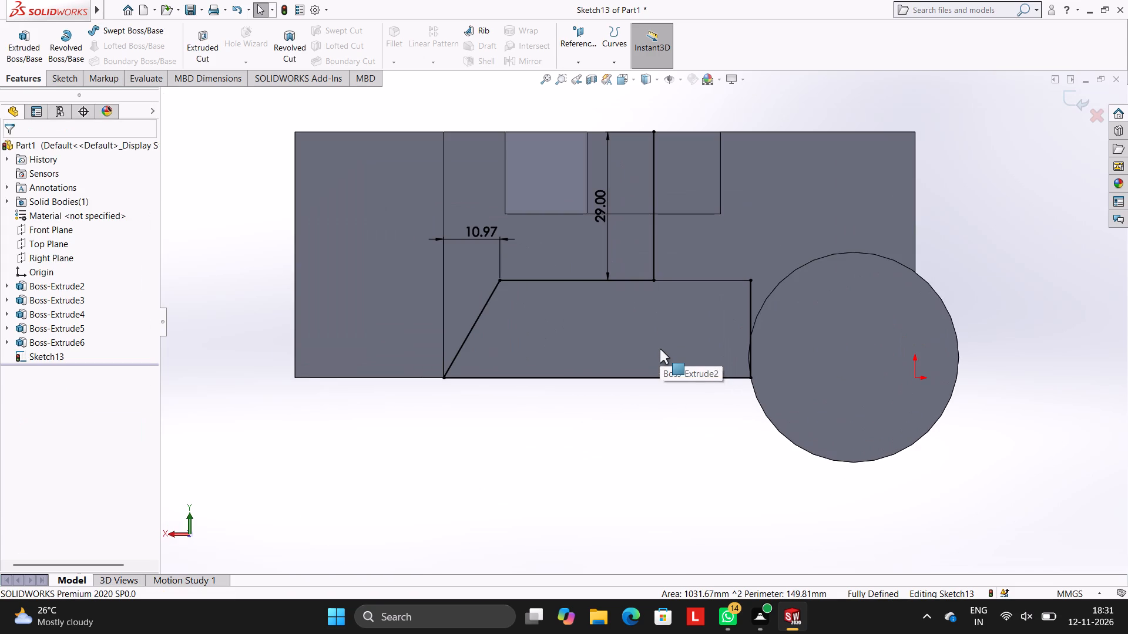
left_click(74, 73)
left_click(110, 31)
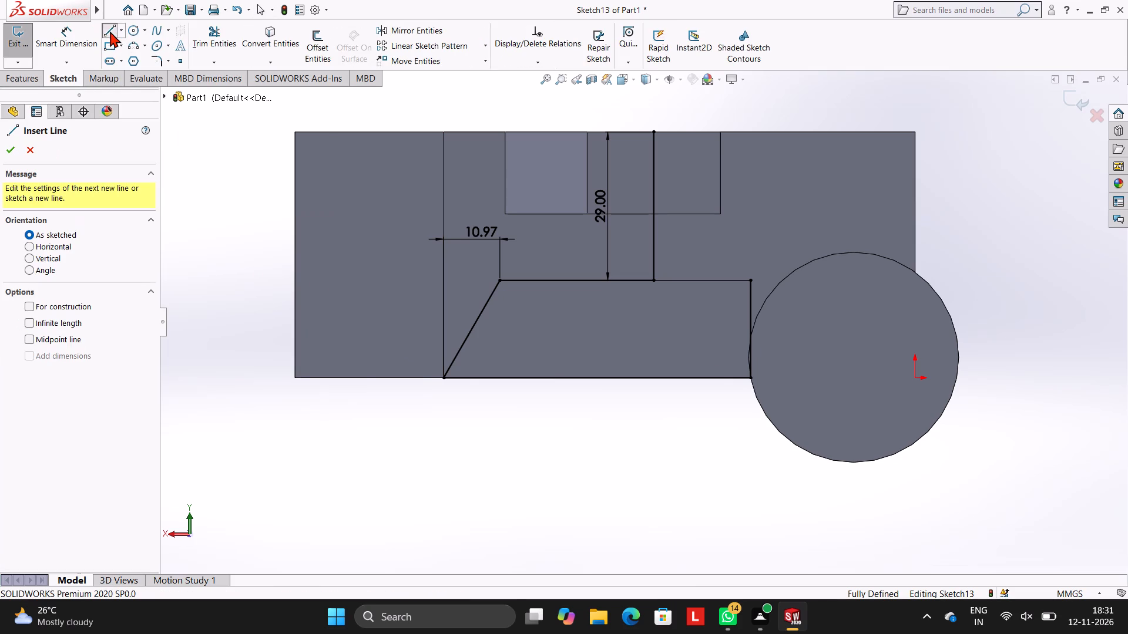
left_click(296, 378)
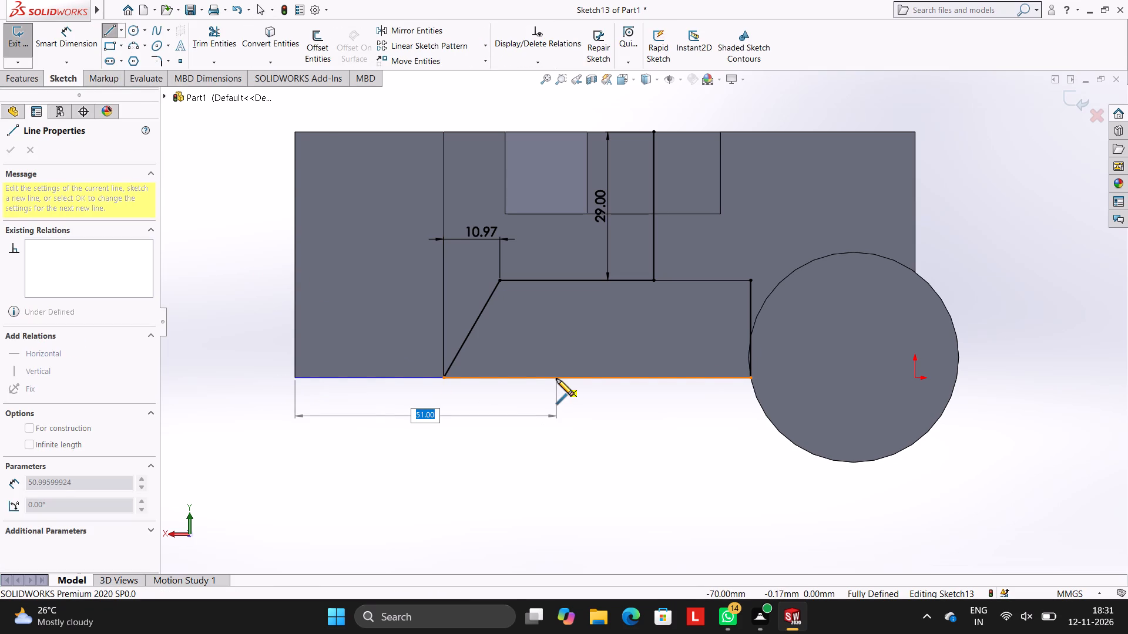
type("41")
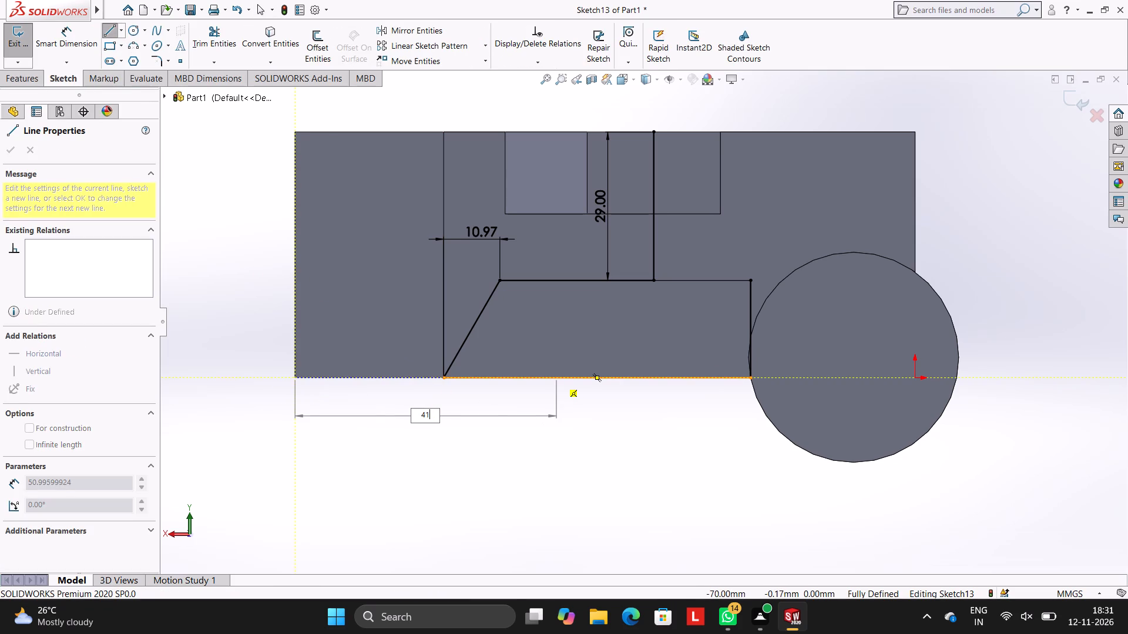
key("Return")
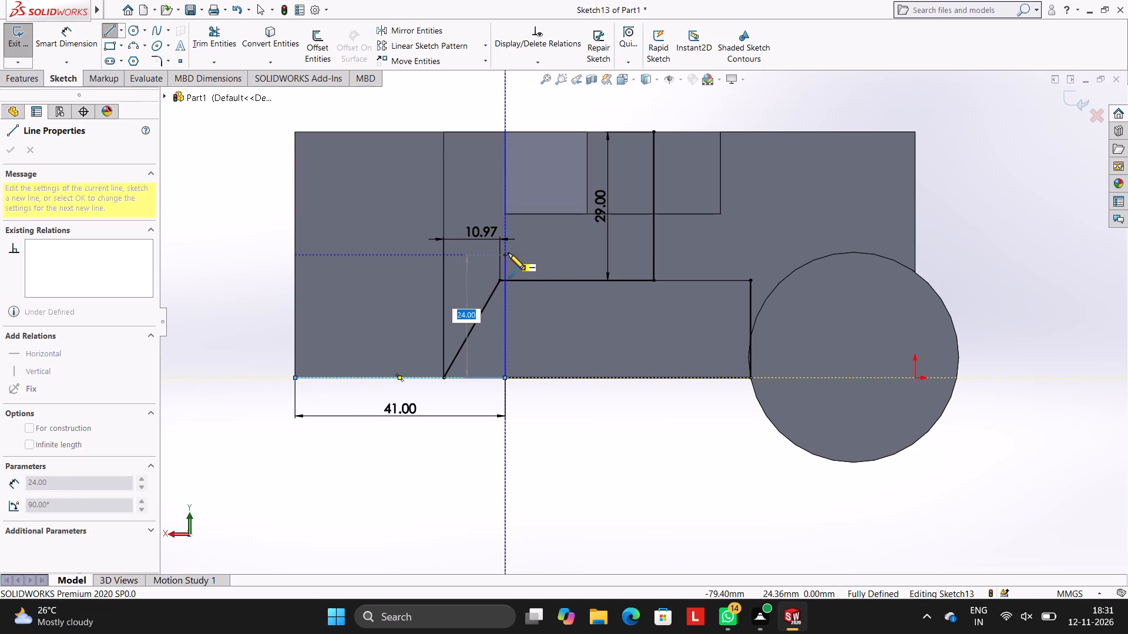
scroll(508, 253, "down", 2)
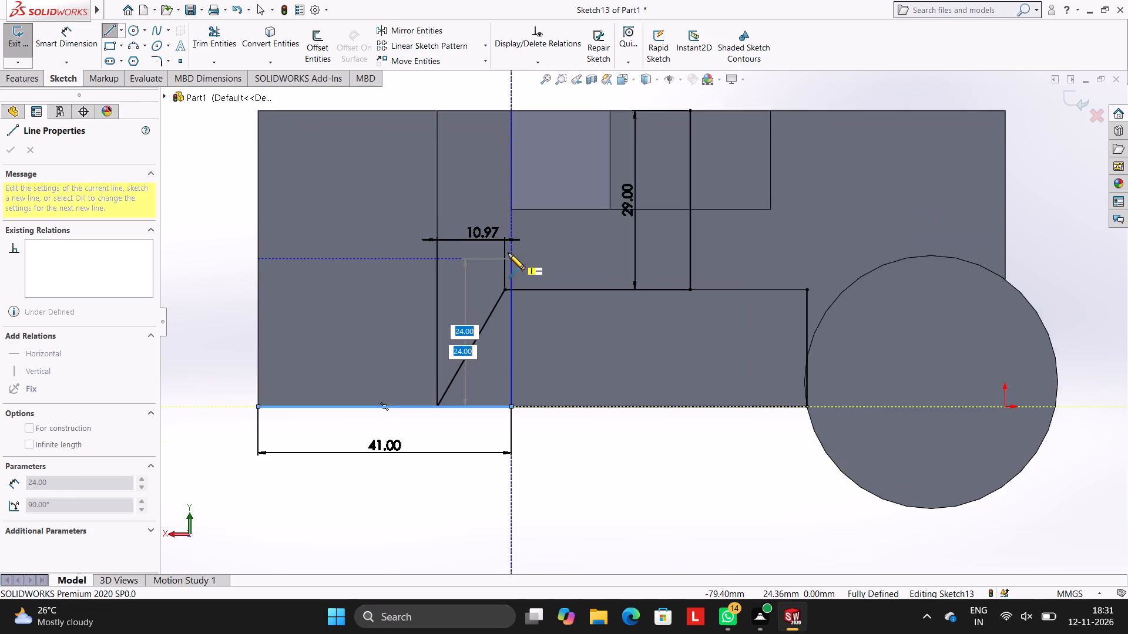
scroll(508, 253, "down", 1)
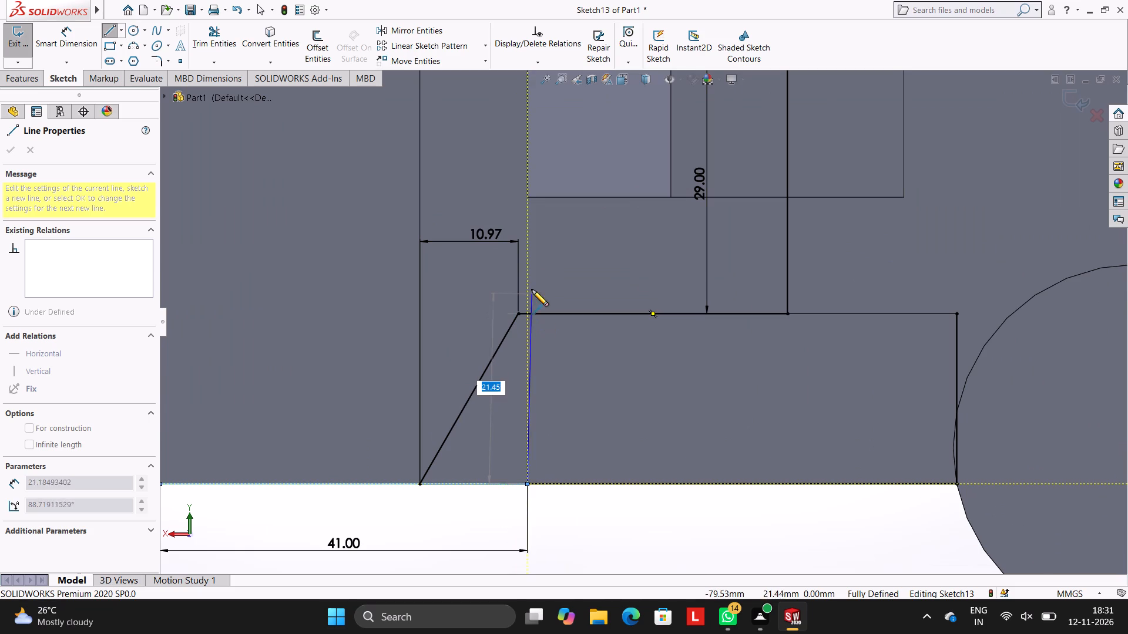
left_click(528, 275)
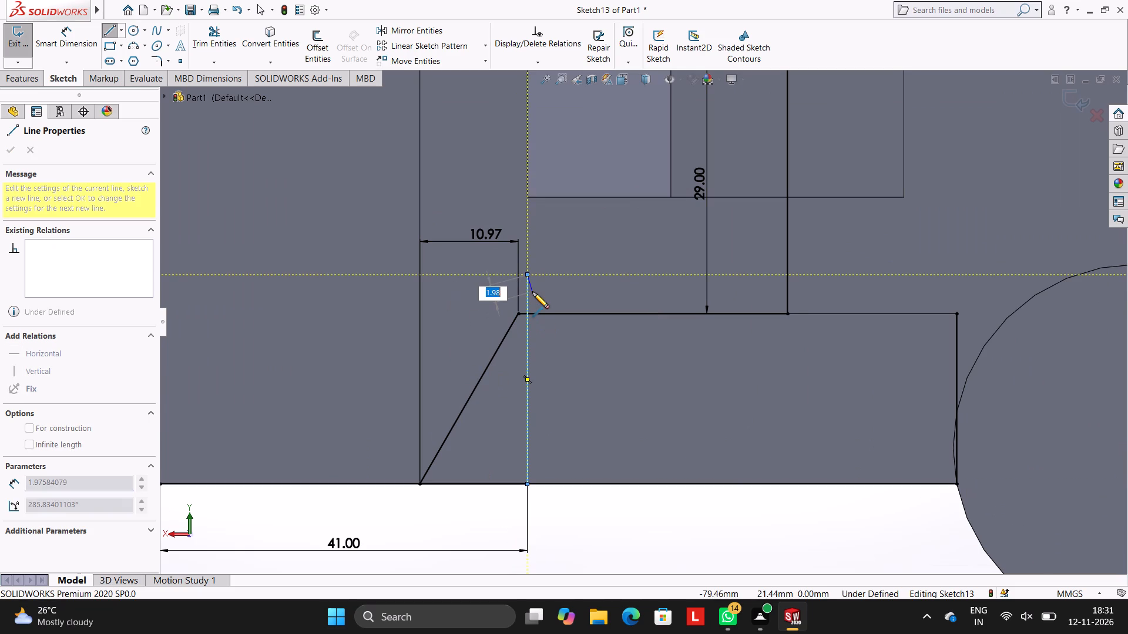
key("Escape")
key("Escape")
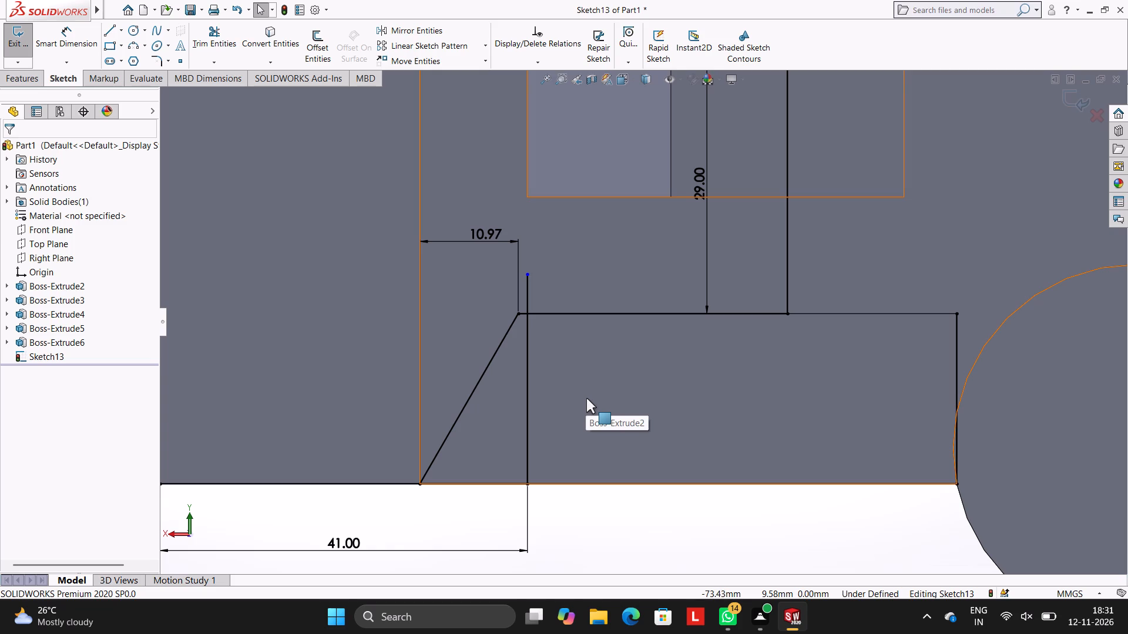
Trim away the old slanted line and the ends of the vertical and horizontal lines beyond their shared intersection.
scroll(636, 411, "up", 2)
scroll(636, 404, "down", 3)
scroll(716, 319, "up", 3)
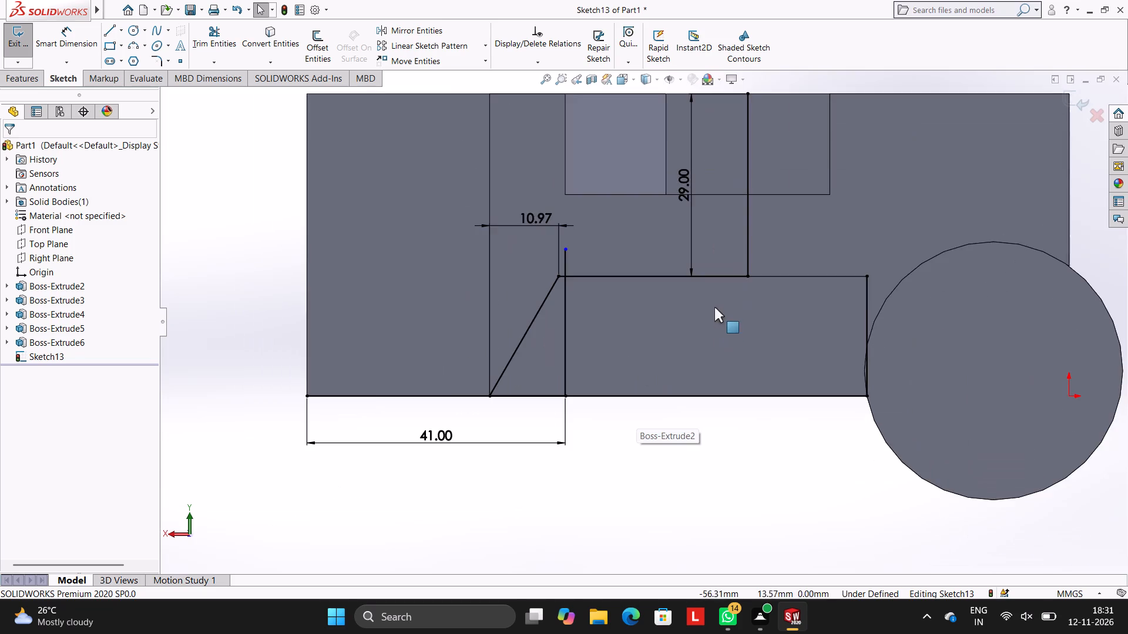
scroll(841, 276, "up", 2)
scroll(814, 249, "down", 2)
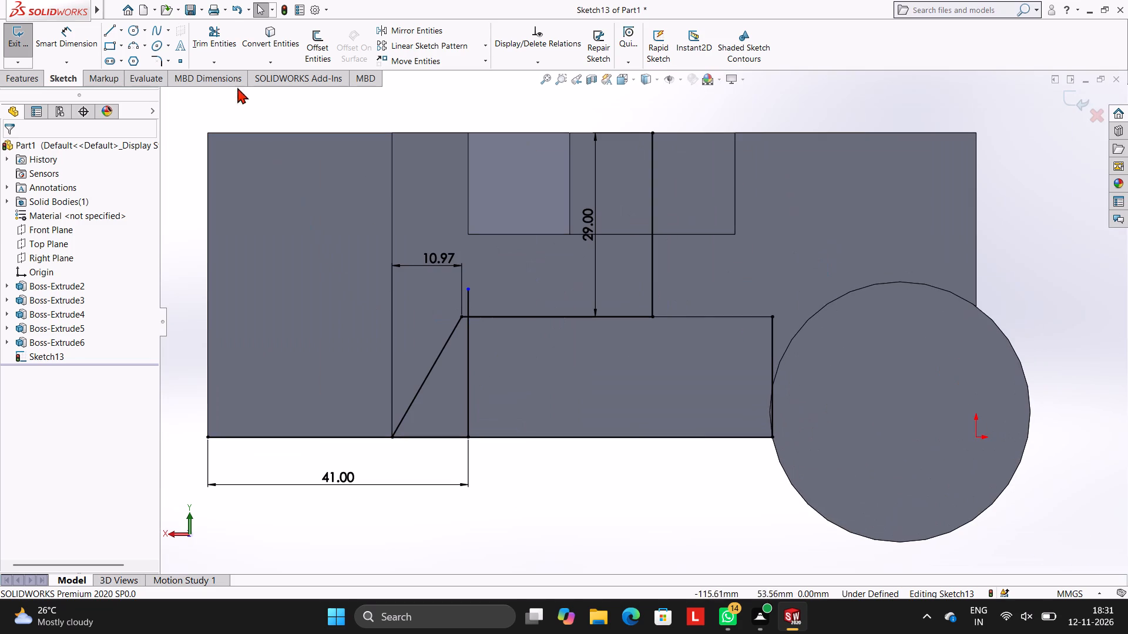
left_click(224, 45)
left_click(451, 334)
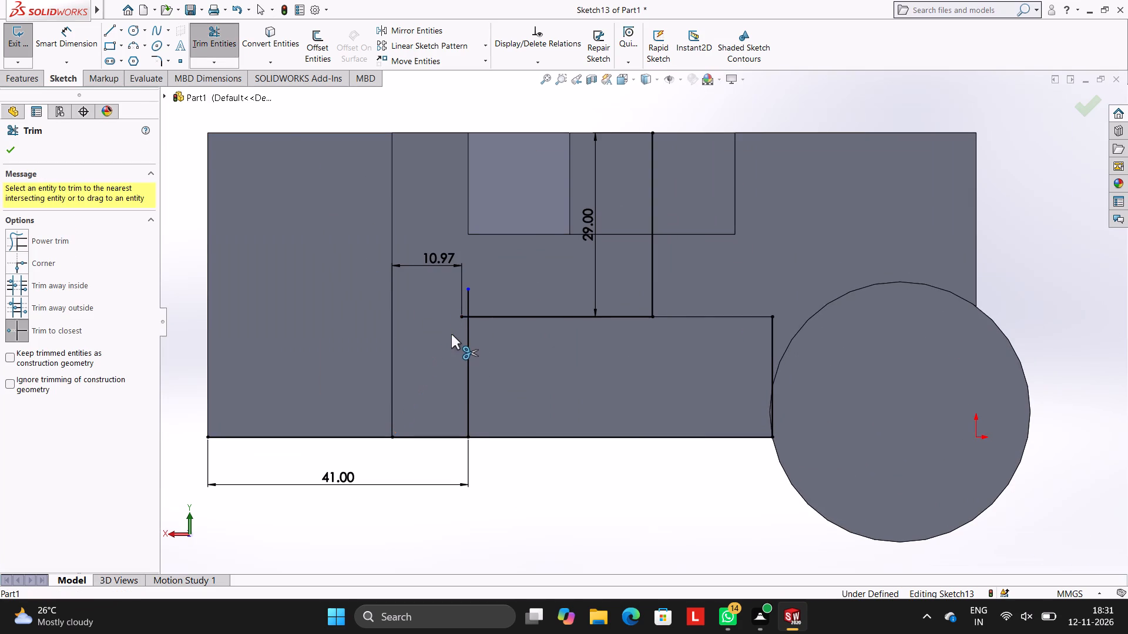
left_click(468, 299)
scroll(486, 315, "down", 5)
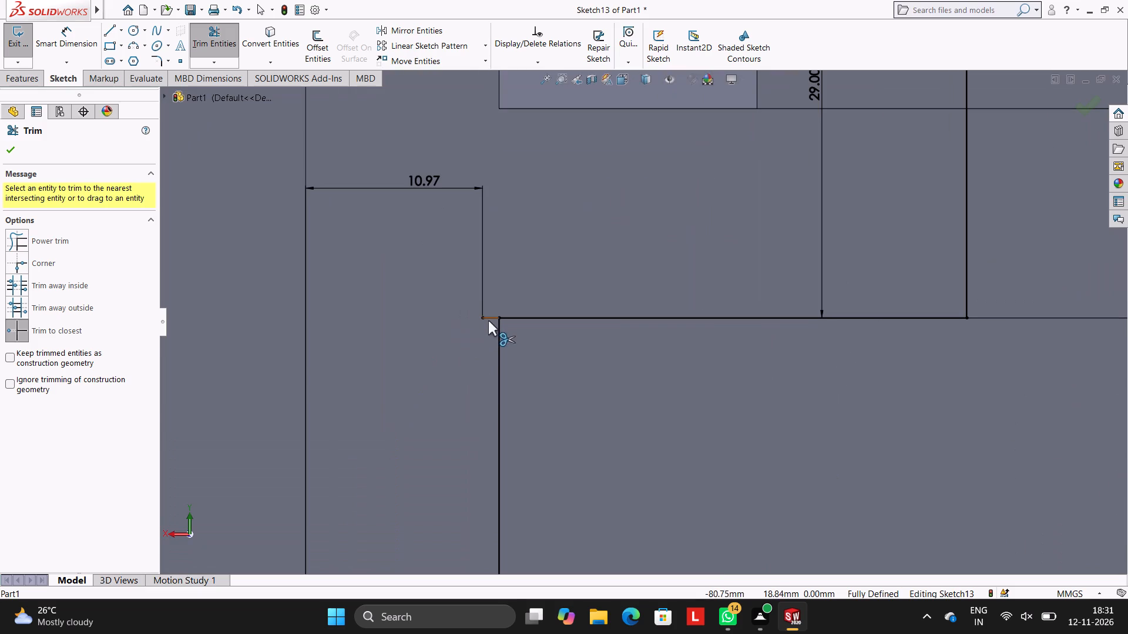
left_click(488, 321)
left_click(610, 316)
scroll(635, 359, "up", 5)
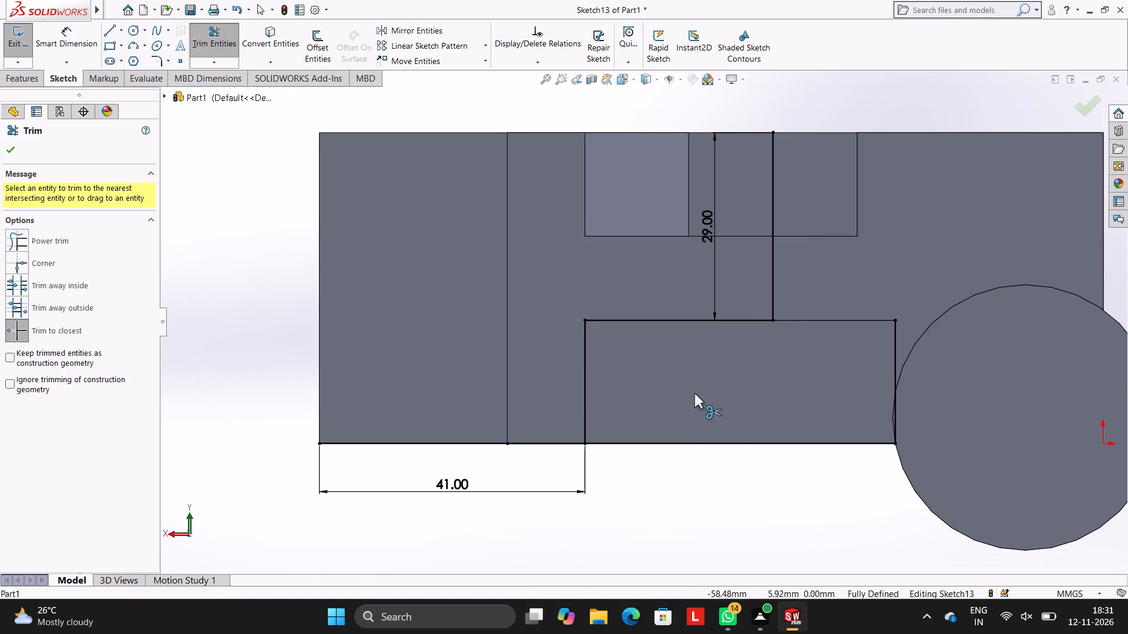
Sketch a slanted line about 23 mm long from the end of the 41 mm line up to the horizontal profile line.
left_click(115, 23)
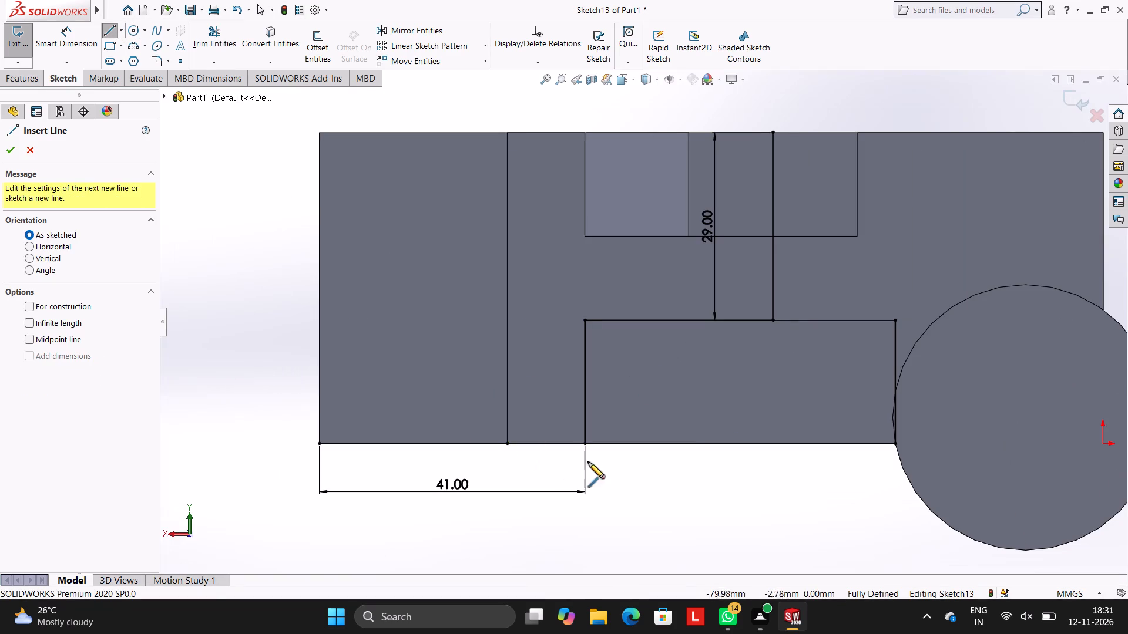
left_click(584, 444)
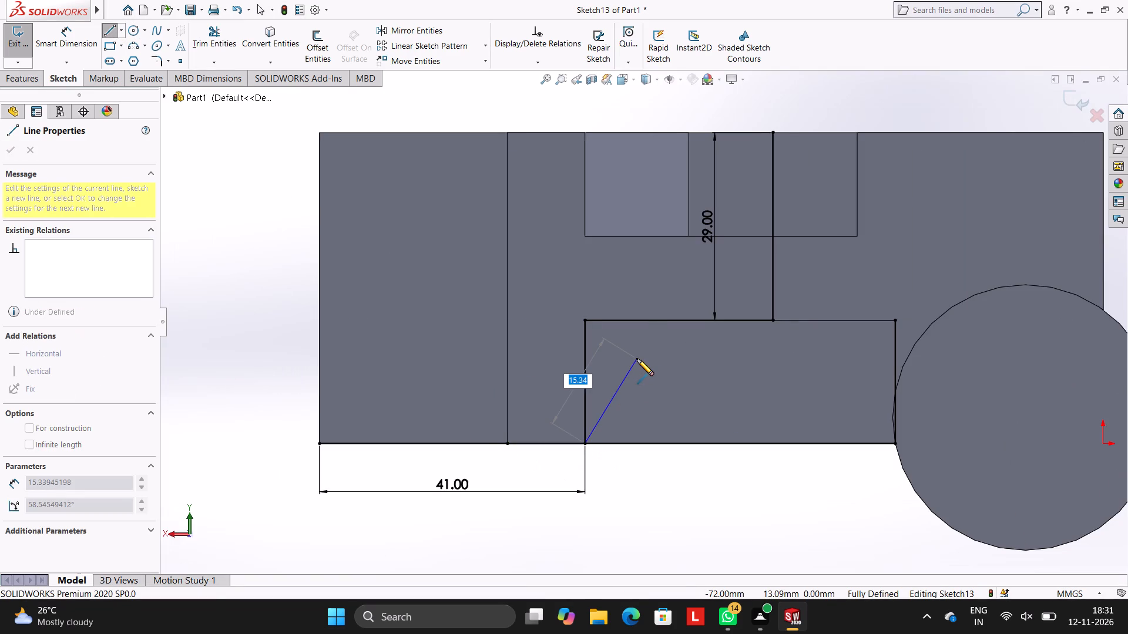
left_click(672, 319)
key("Escape")
key("Escape")
key("Escape")
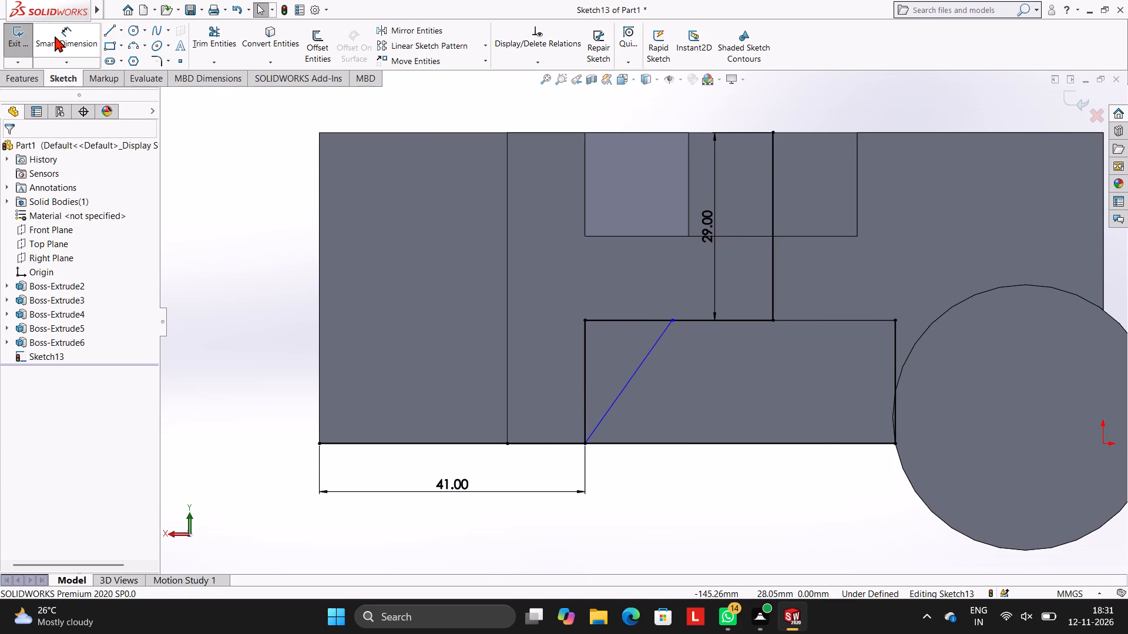
Dimension the angle between the block's vertical step edge and the new slanted line as 30 degrees.
left_click(55, 36)
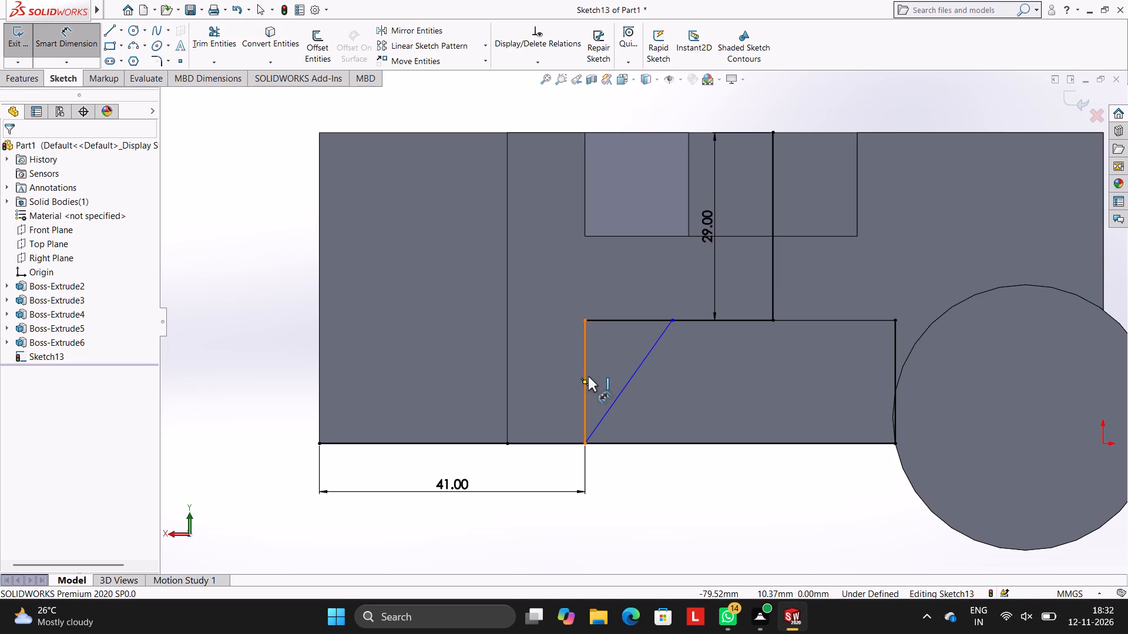
left_click(506, 380)
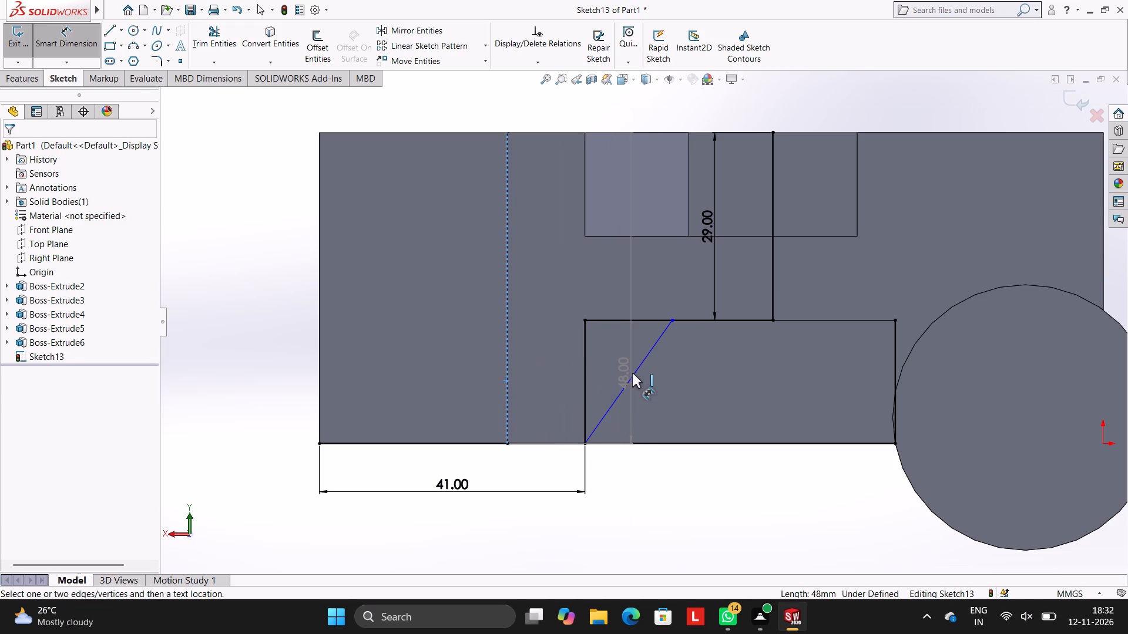
left_click(632, 373)
left_click(613, 268)
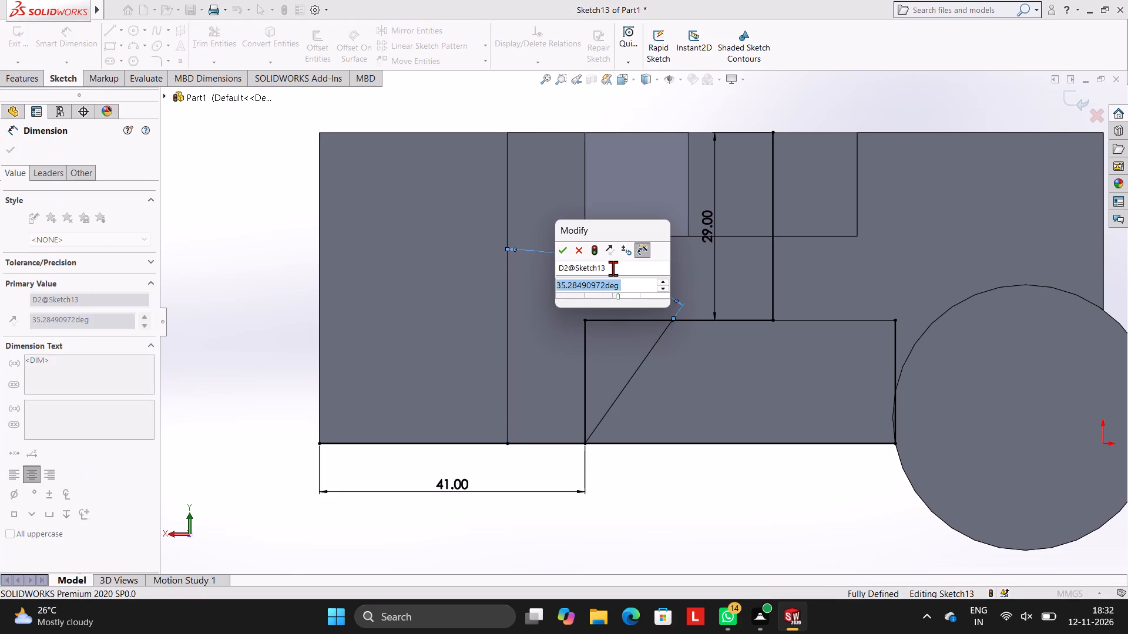
type("30")
key("Return")
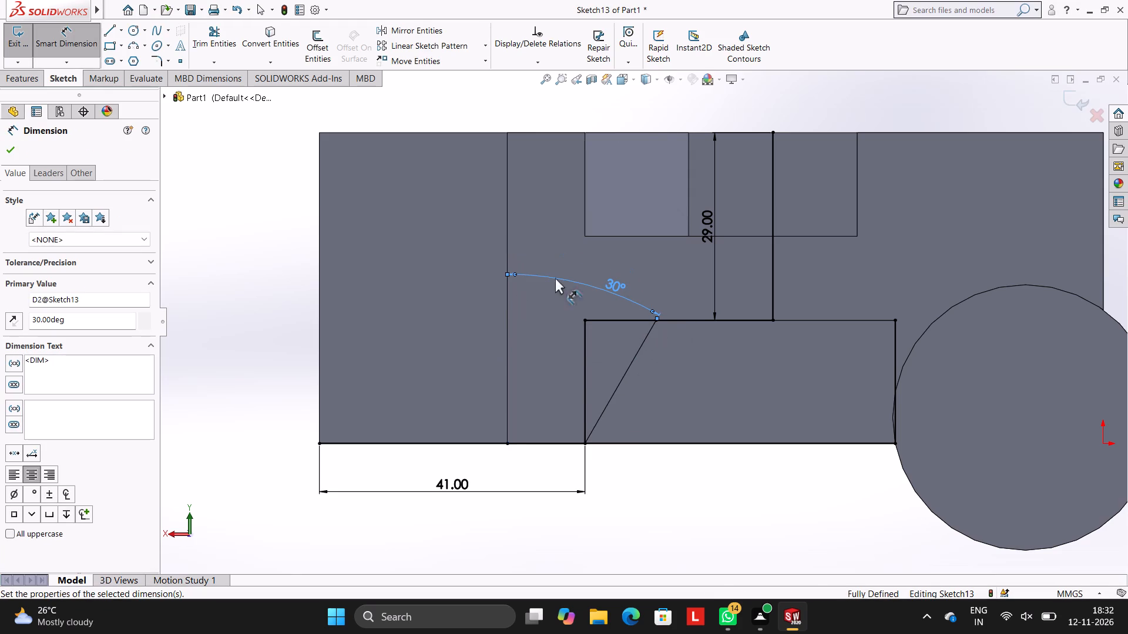
key("Escape")
key("Escape")
key("Escape")
Trim away the vertical line at the end of the 41 mm line and the horizontal line's end beyond the slanted line.
scroll(771, 337, "up", 1)
scroll(771, 336, "down", 3)
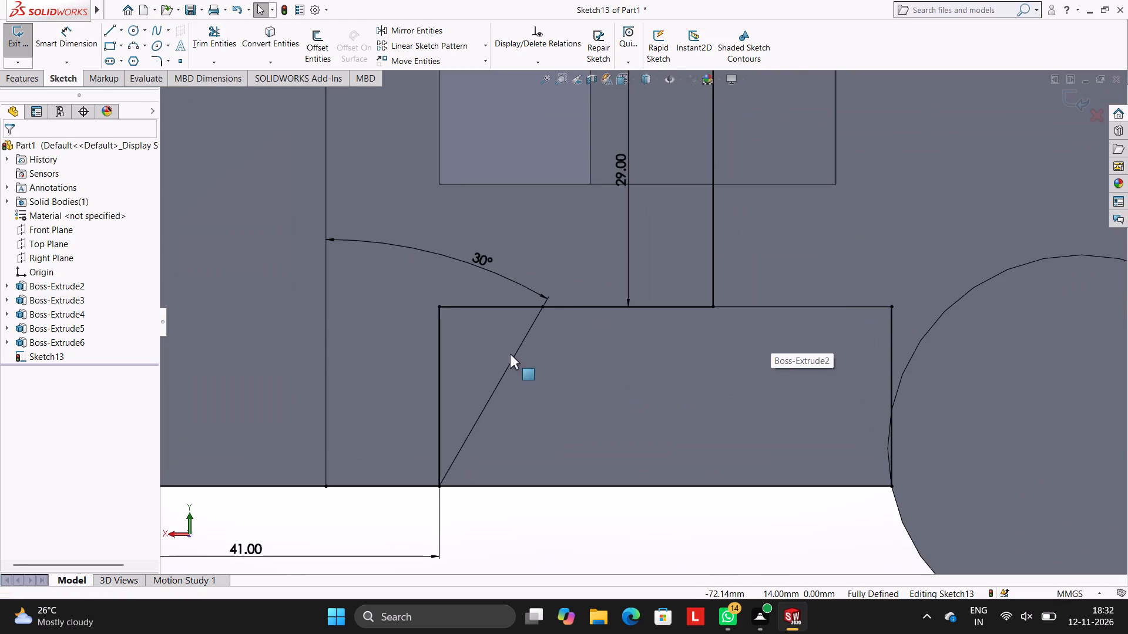
scroll(510, 354, "up", 1)
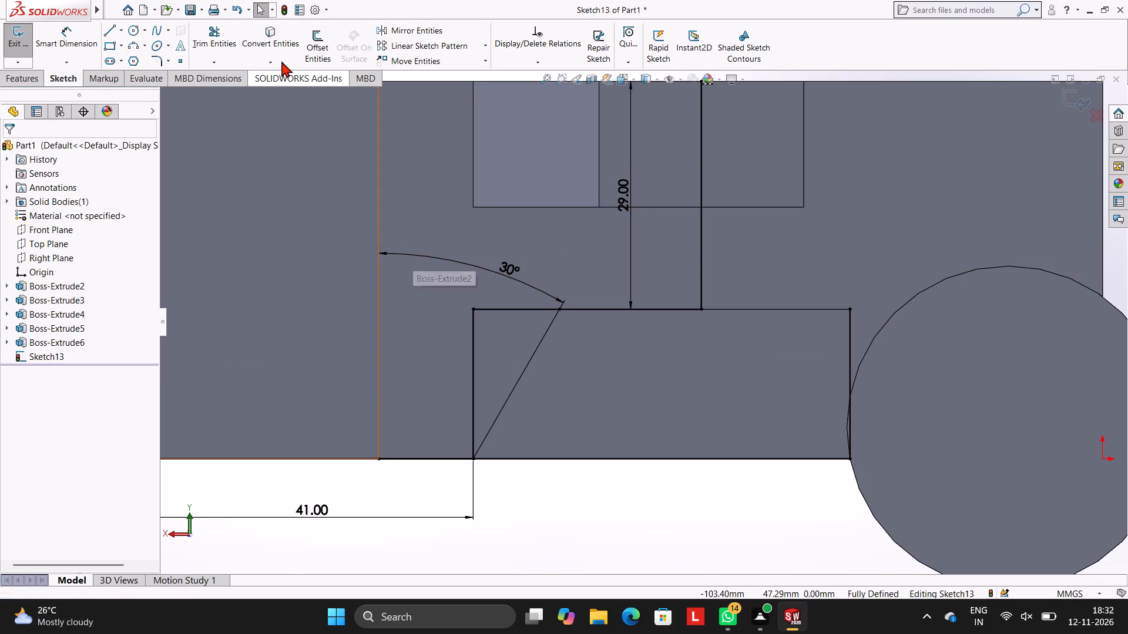
left_click(226, 35)
left_click(474, 339)
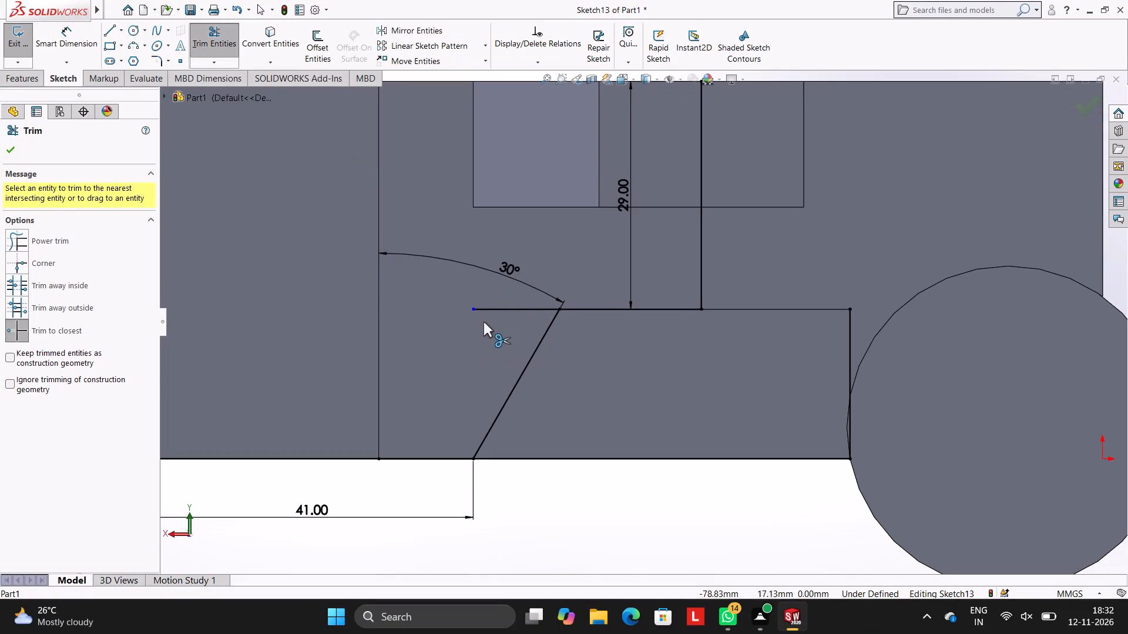
left_click(498, 306)
scroll(690, 483, "up", 3)
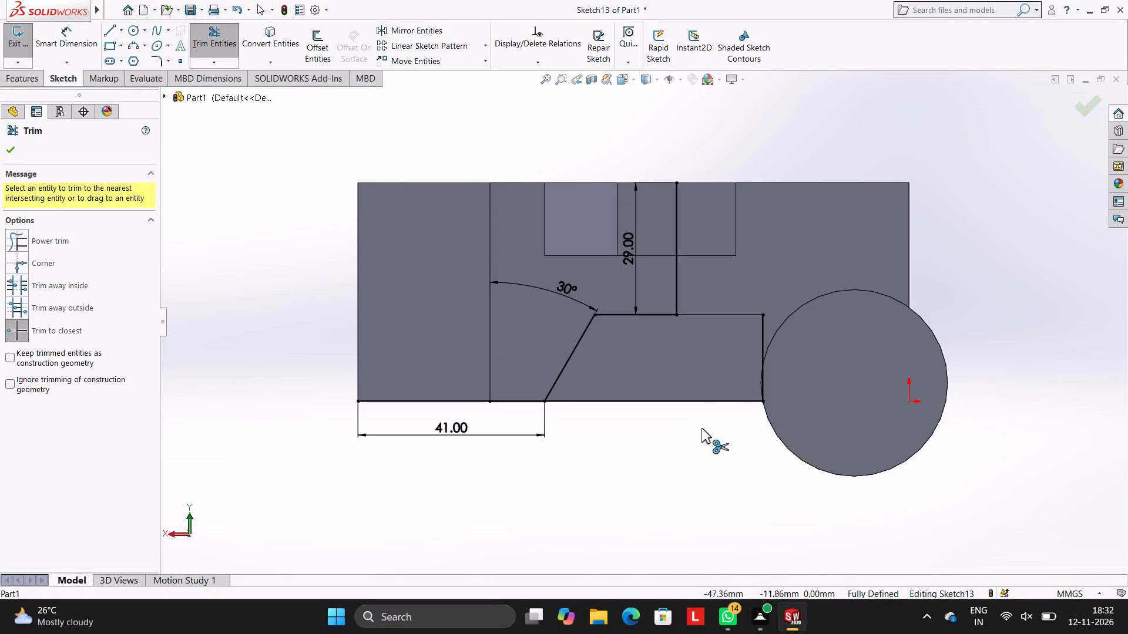
scroll(757, 358, "down", 2)
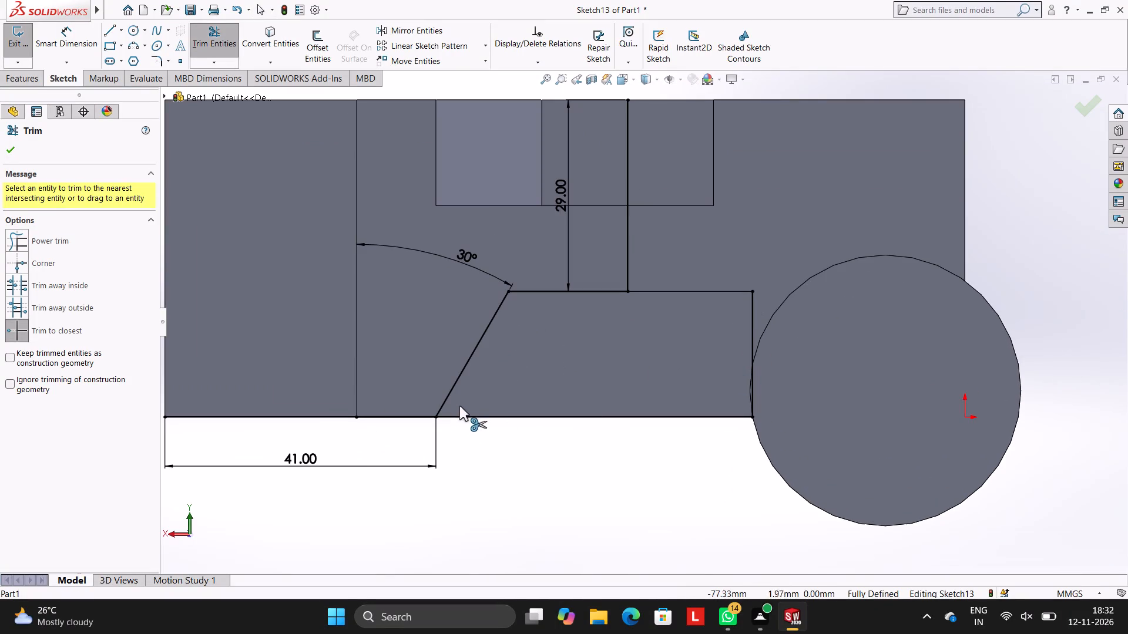
scroll(519, 336, "up", 2)
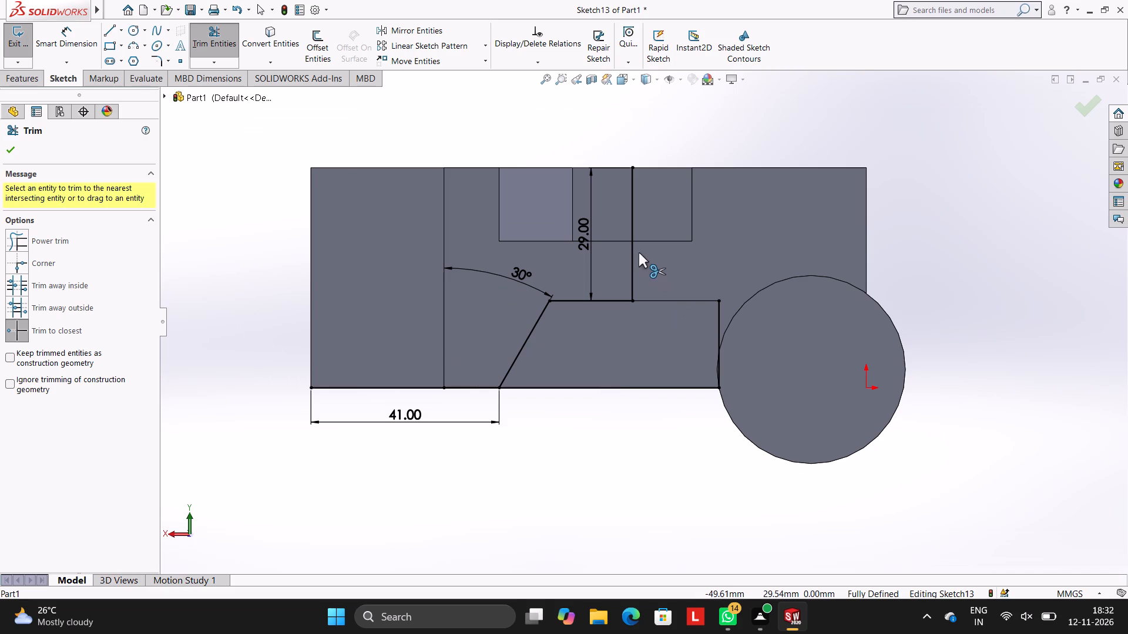
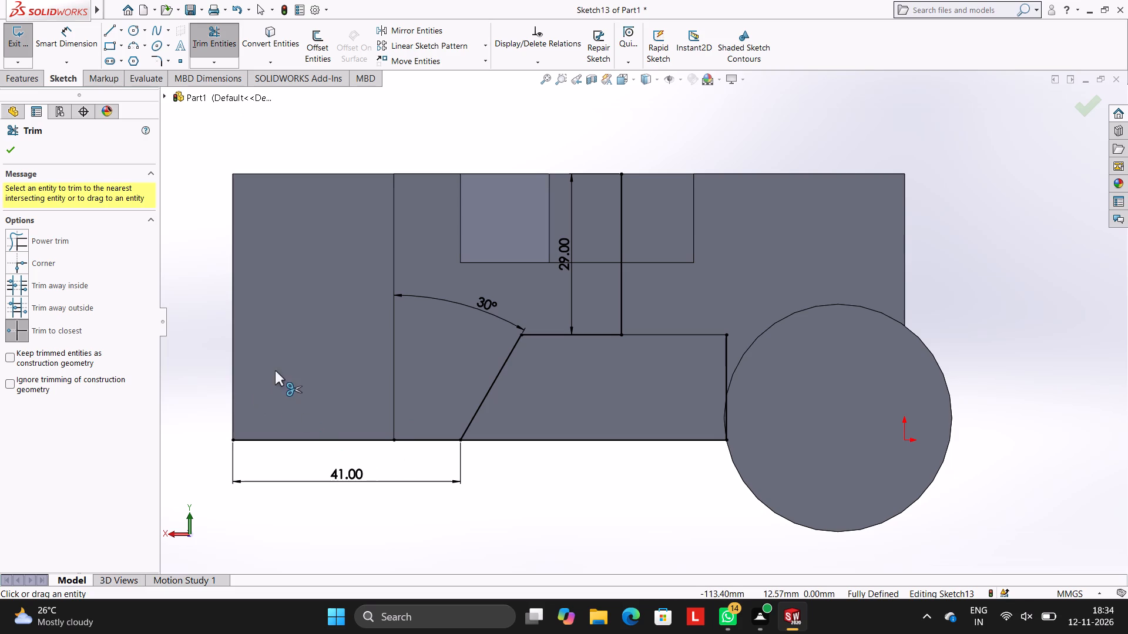
Trim away the horizontal line segments beyond the slanted line and the 29 mm vertical line above them.
scroll(686, 386, "up", 1)
scroll(686, 386, "down", 2)
scroll(697, 360, "up", 1)
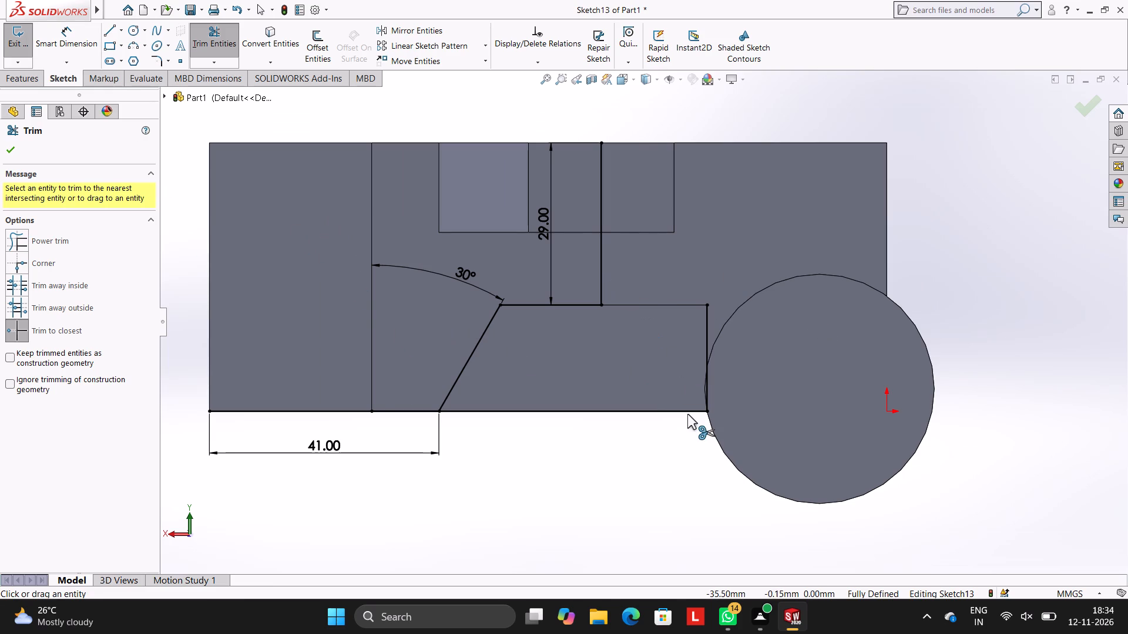
scroll(631, 349, "up", 3)
scroll(616, 301, "up", 1)
scroll(616, 296, "down", 2)
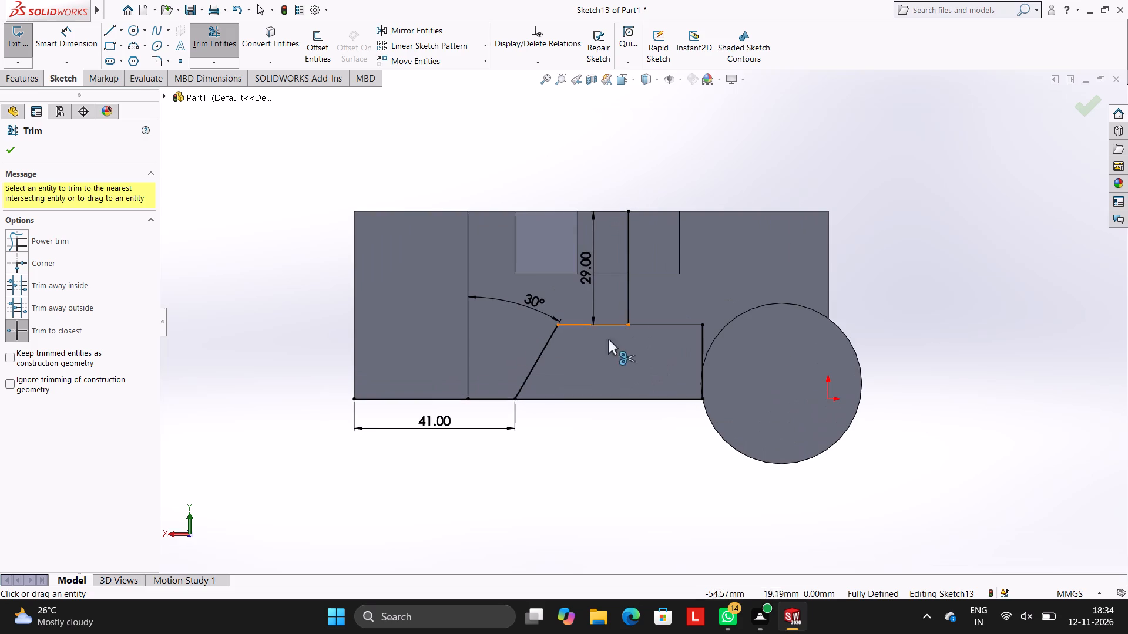
scroll(599, 307, "down", 2)
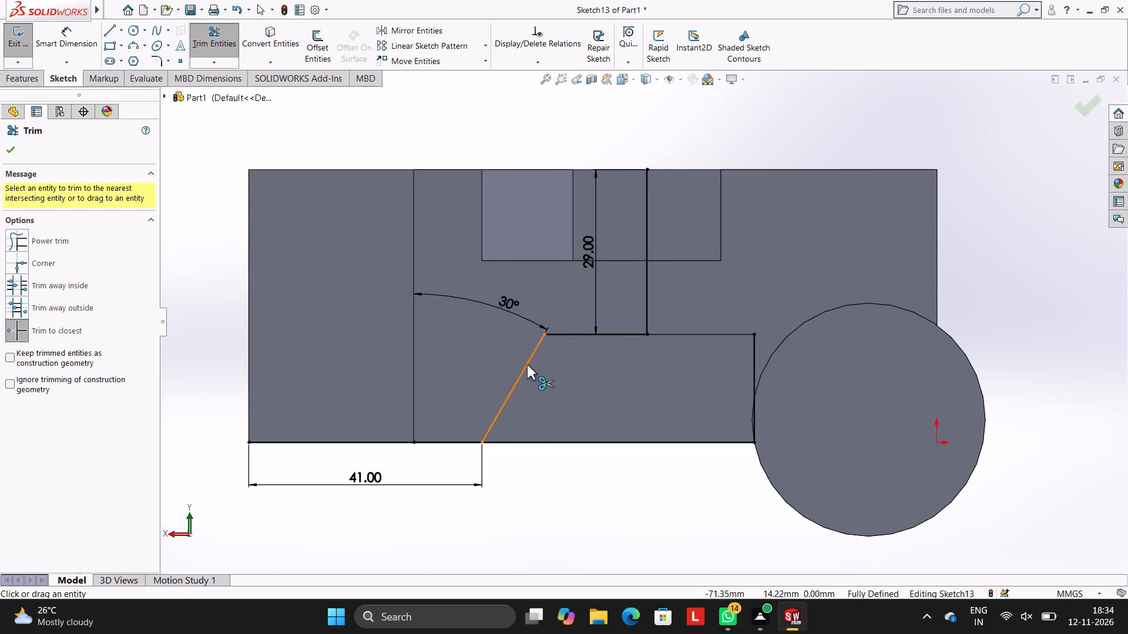
left_click(586, 337)
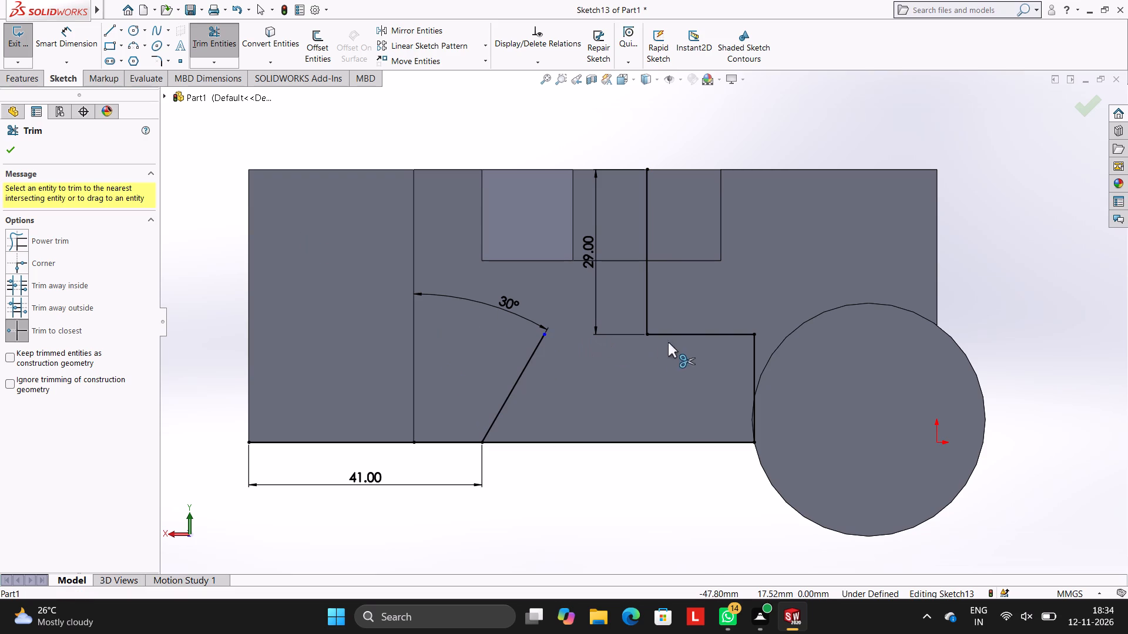
left_click(677, 330)
left_click(675, 332)
left_click(644, 319)
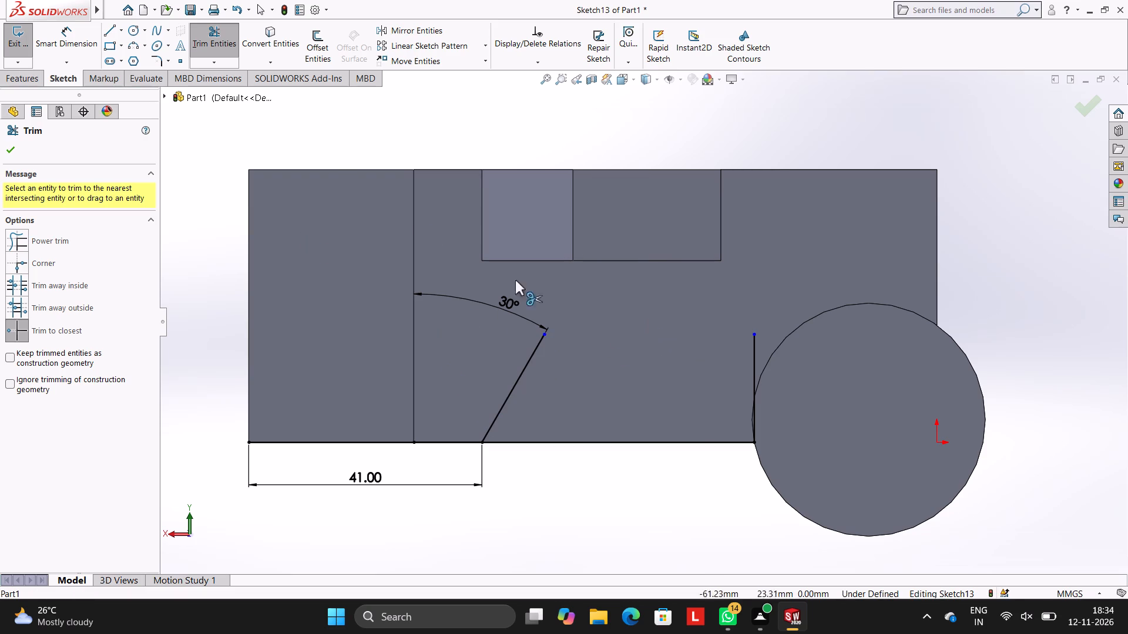
Sketch a horizontal line about 37 mm long from the slanted line's upper end to the top of the short vertical line beside the cylinder.
left_click(114, 25)
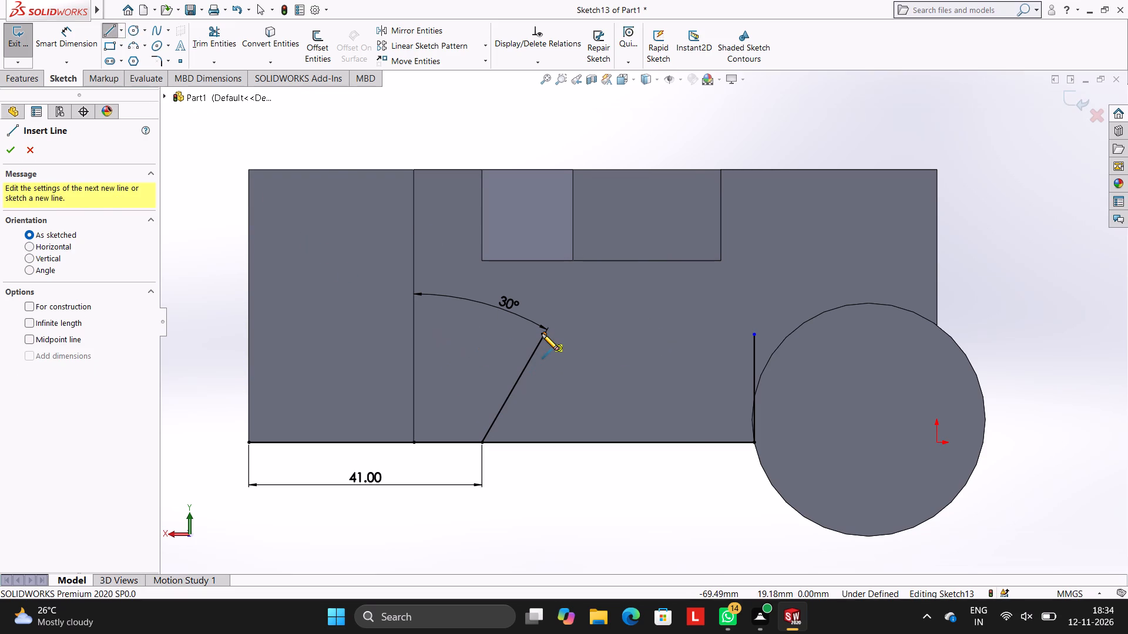
left_click(543, 333)
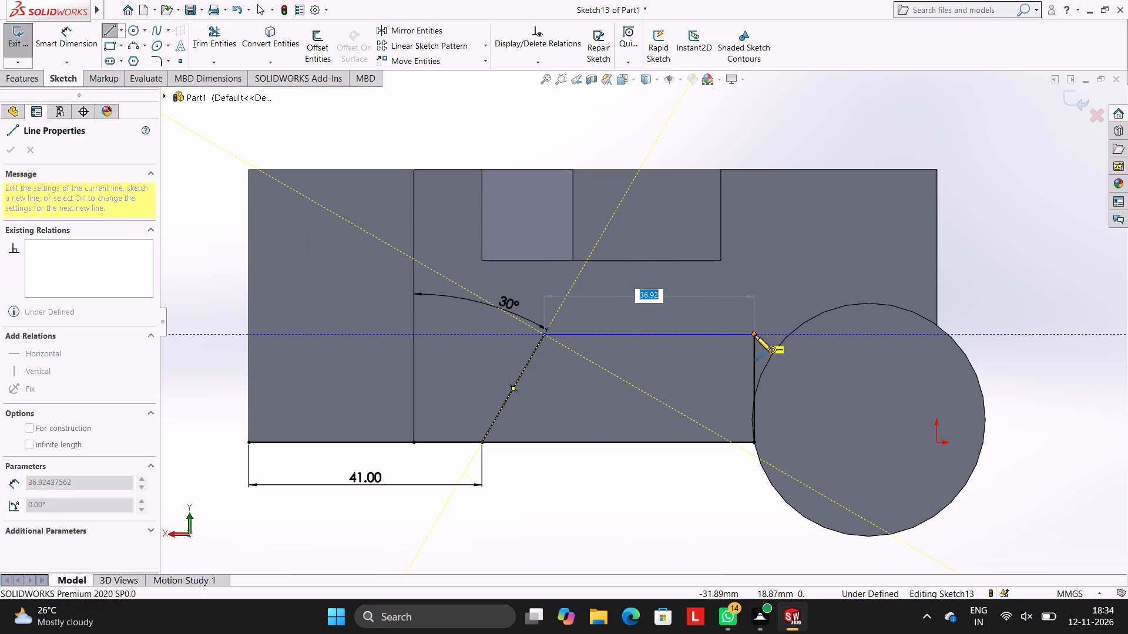
left_click(755, 335)
key("Escape")
key("Escape")
key("Escape")
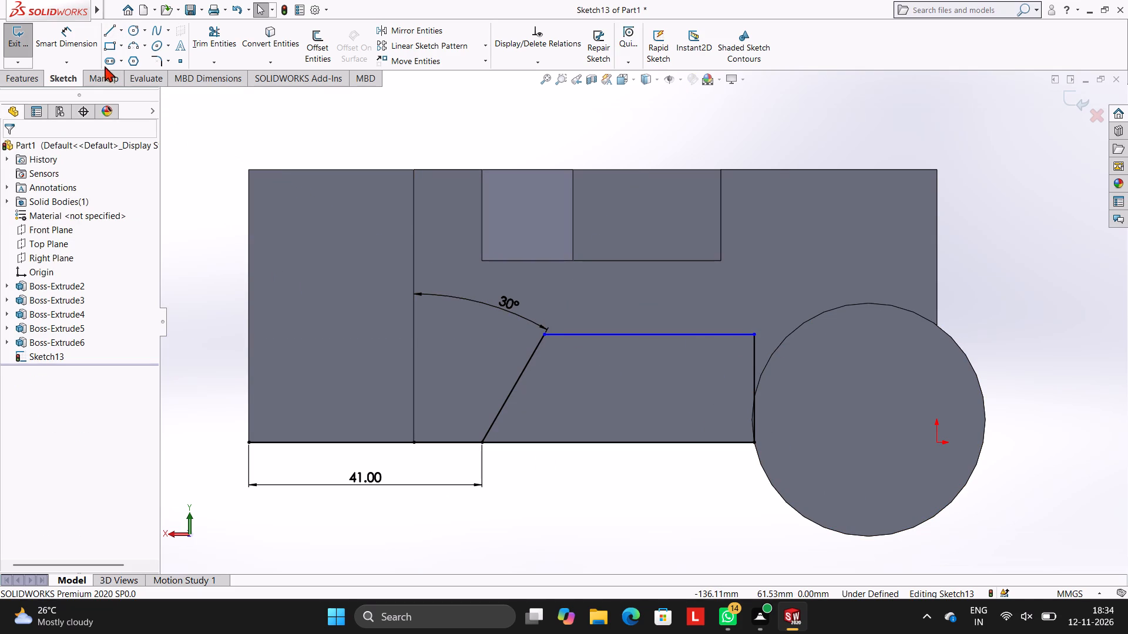
Dimension the length of the new horizontal line.
left_click(70, 48)
left_click(571, 335)
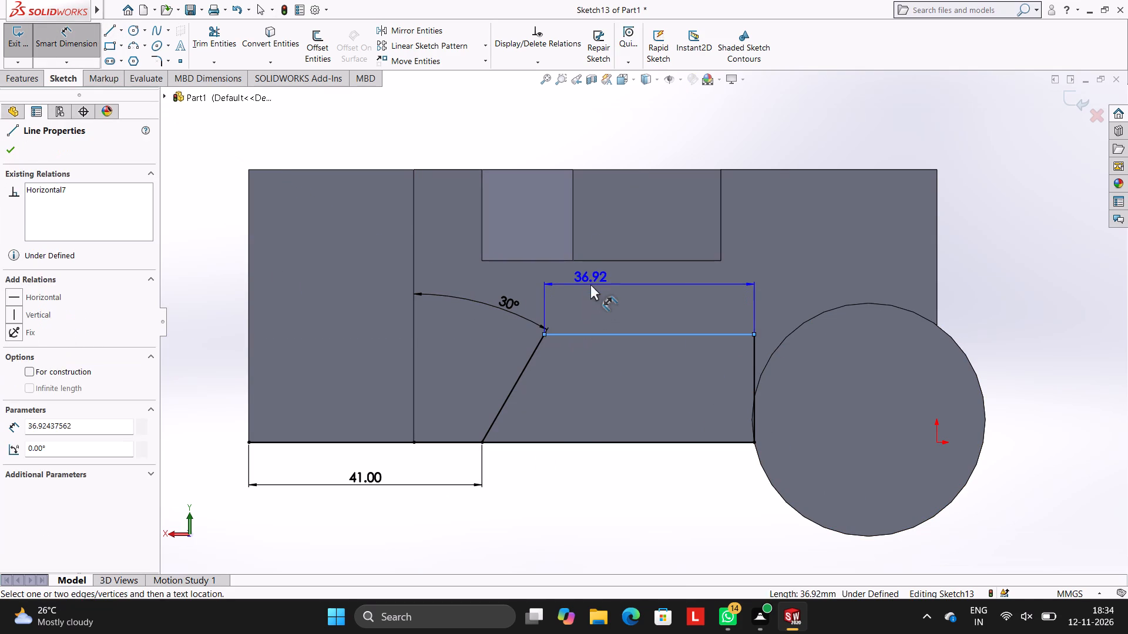
left_click(590, 284)
left_click(537, 265)
left_click(752, 257)
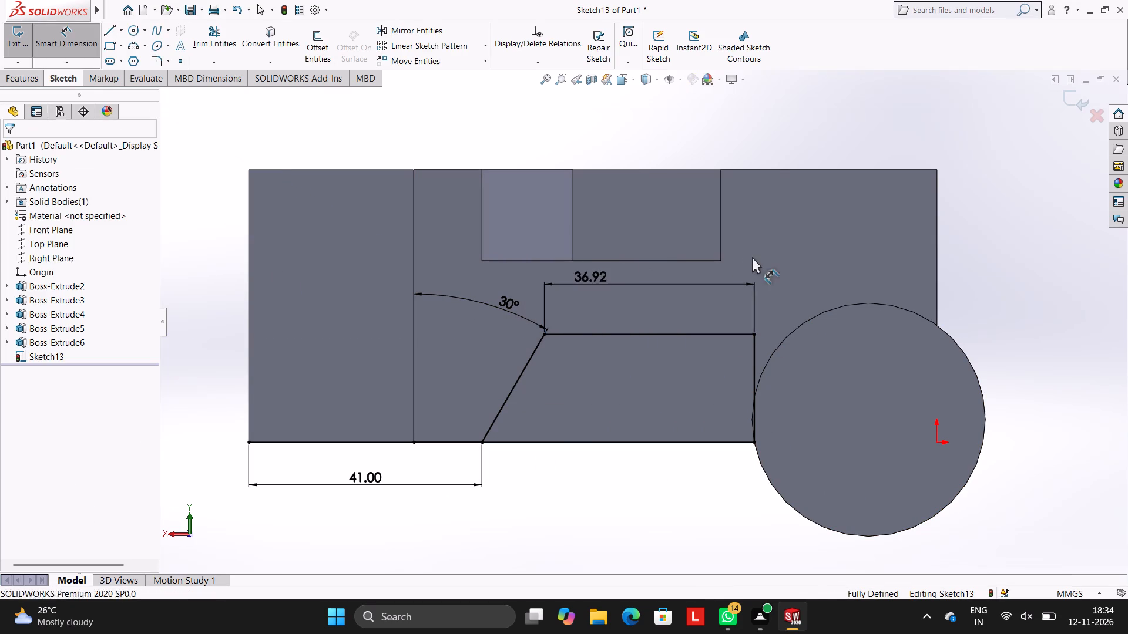
Trim away the 41 mm line along the block's lower edge, leaving the closed slanted profile.
scroll(812, 389, "up", 3)
scroll(799, 373, "down", 3)
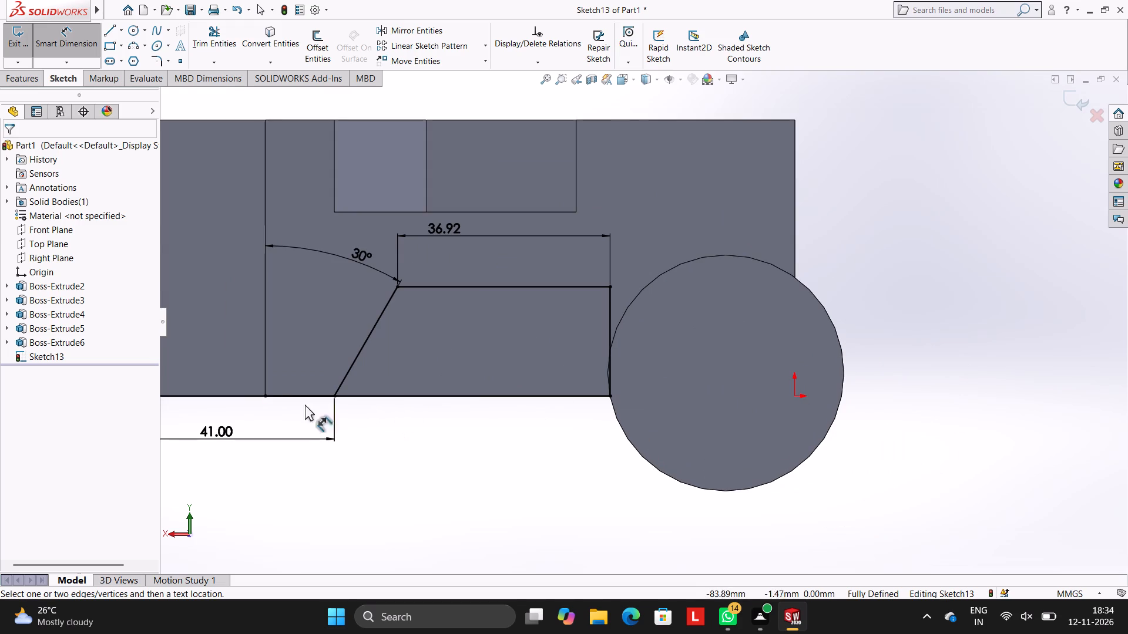
left_click(224, 31)
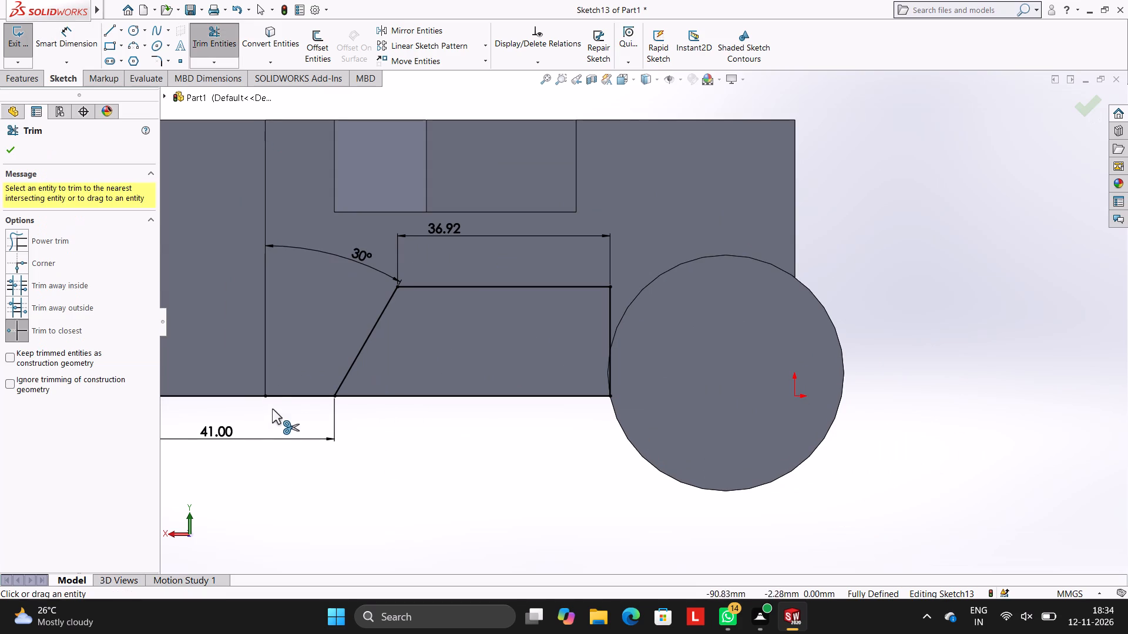
left_click(281, 399)
left_click(256, 400)
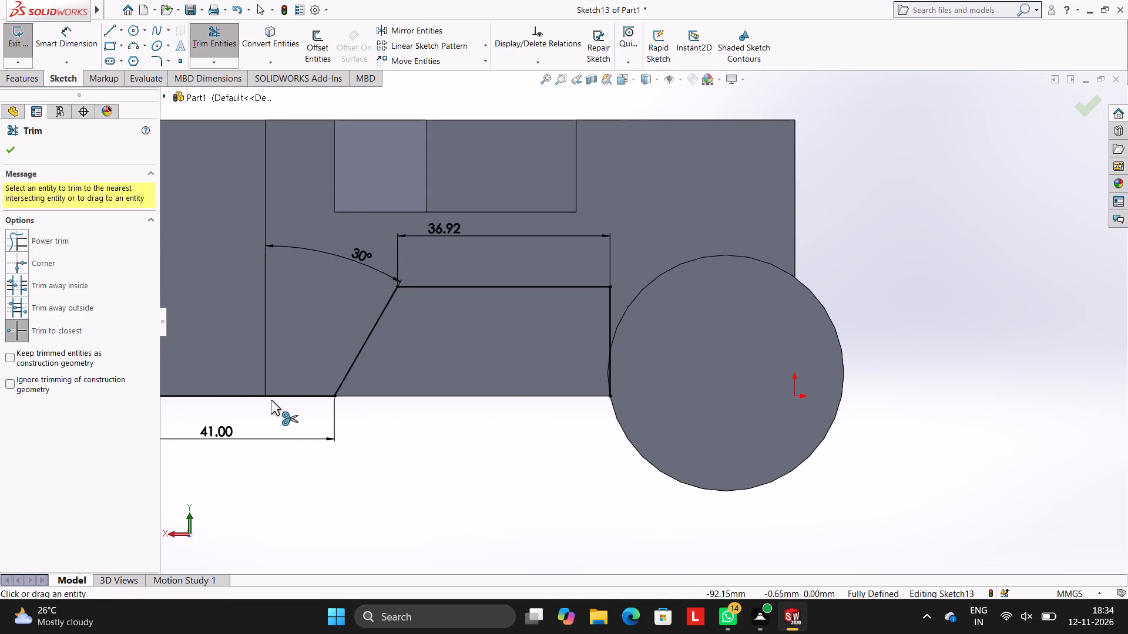
left_click(271, 400)
left_click(291, 399)
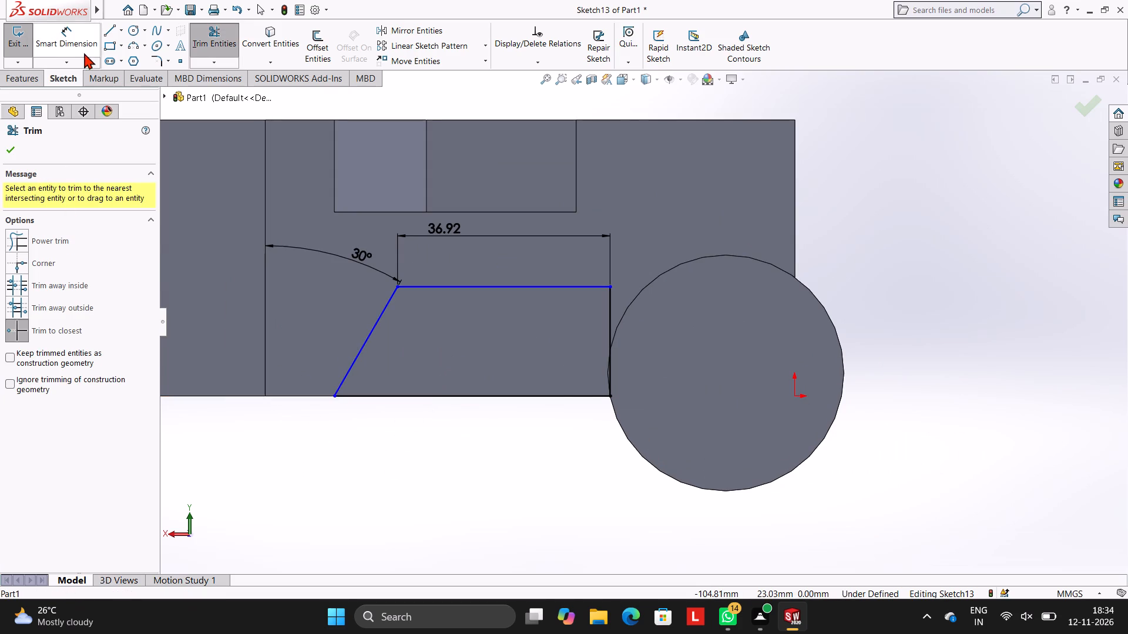
left_click(108, 29)
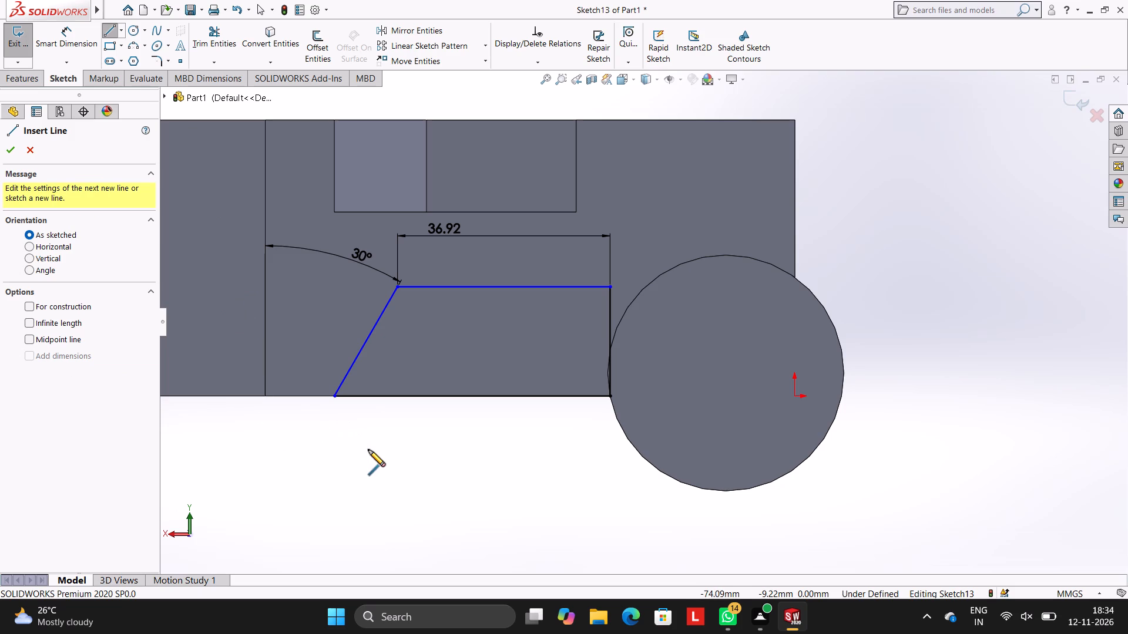
key("Escape")
Dimension the slanted line's vertical height.
scroll(471, 299, "up", 2)
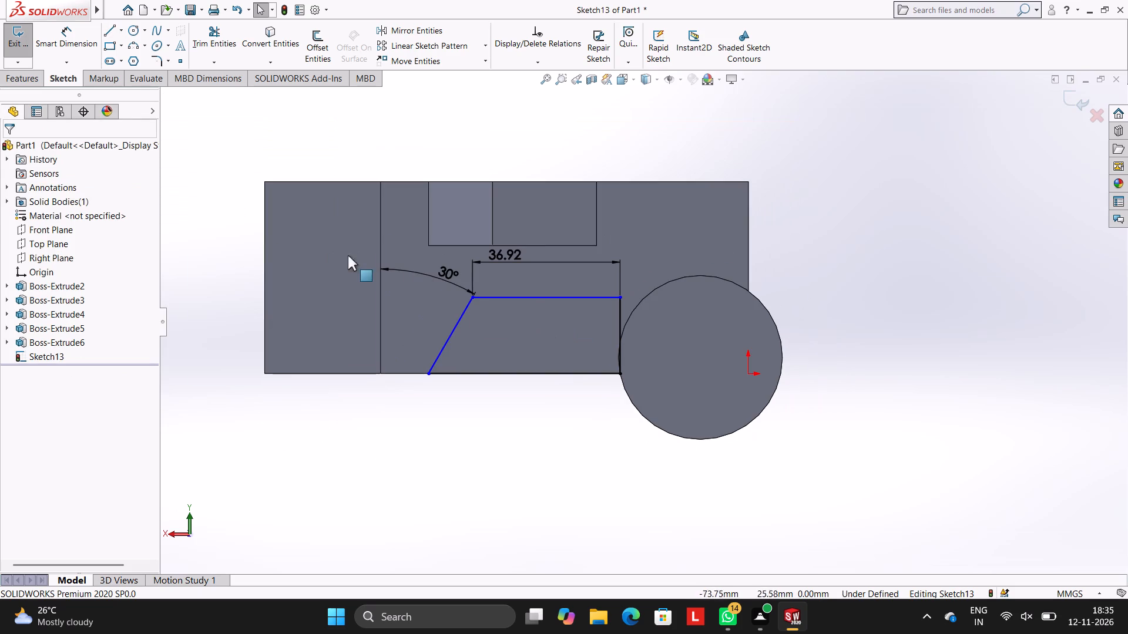
left_click(85, 32)
left_click(454, 329)
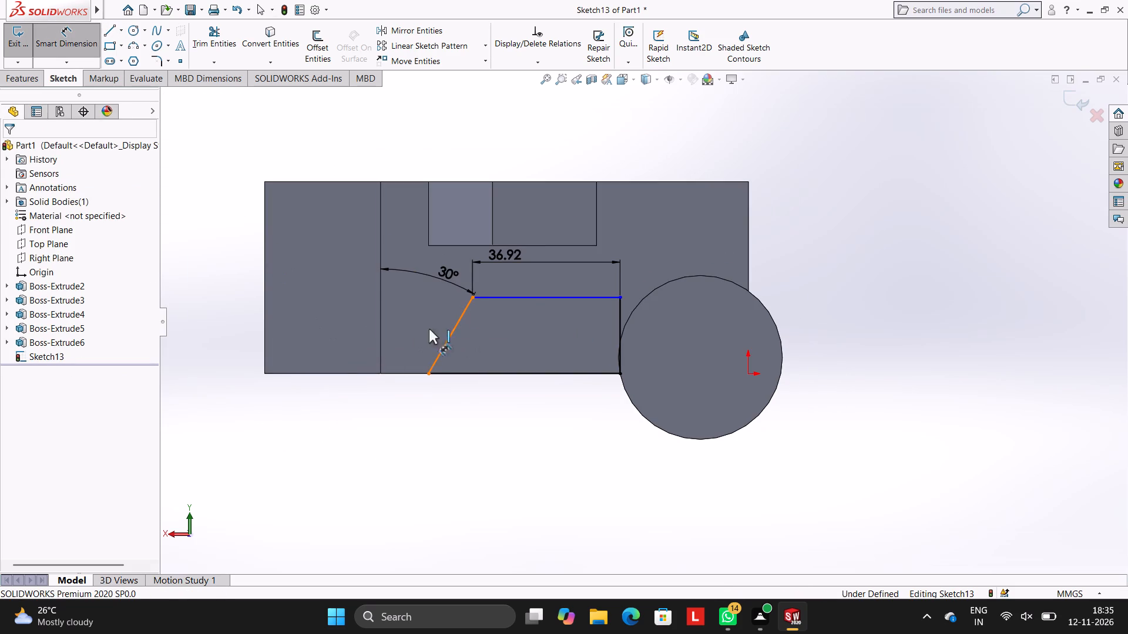
left_click(356, 331)
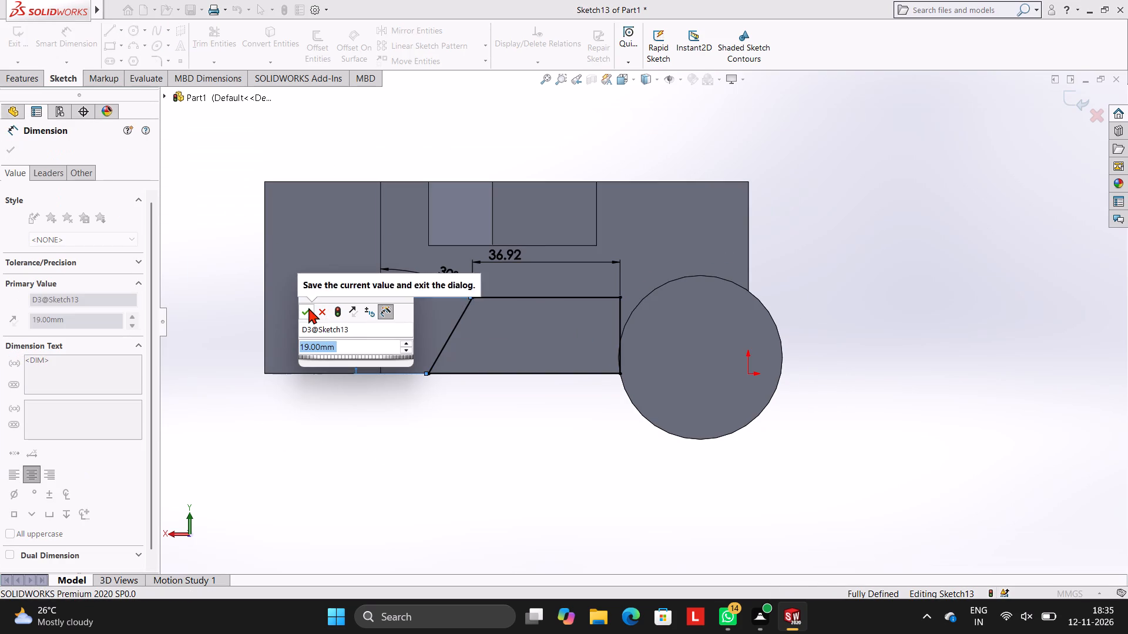
left_click(308, 308)
left_click(314, 287)
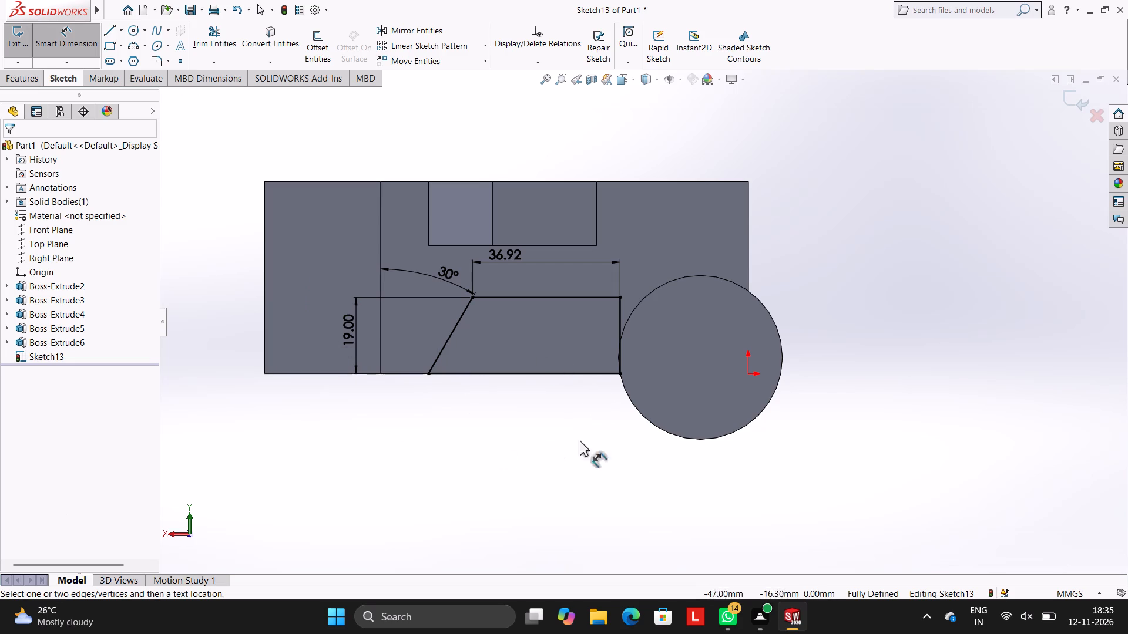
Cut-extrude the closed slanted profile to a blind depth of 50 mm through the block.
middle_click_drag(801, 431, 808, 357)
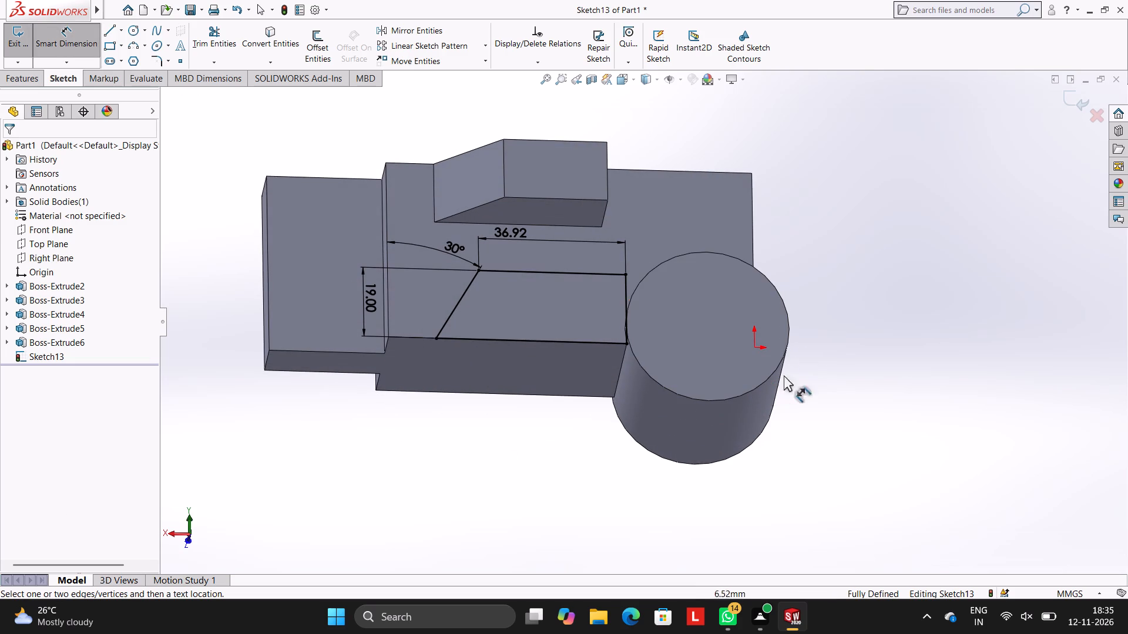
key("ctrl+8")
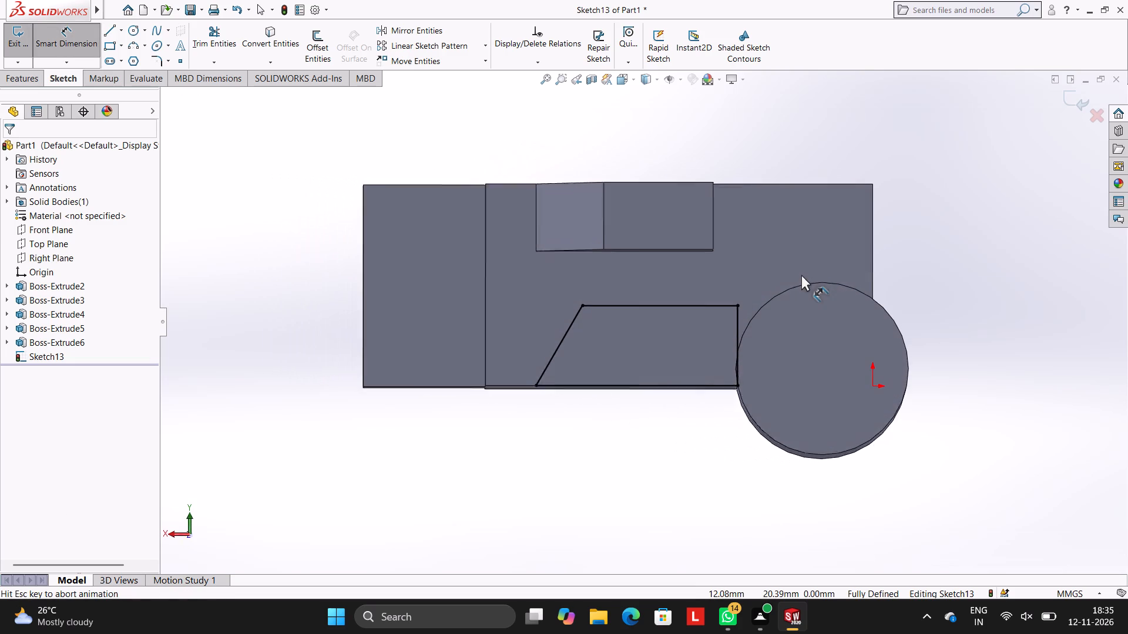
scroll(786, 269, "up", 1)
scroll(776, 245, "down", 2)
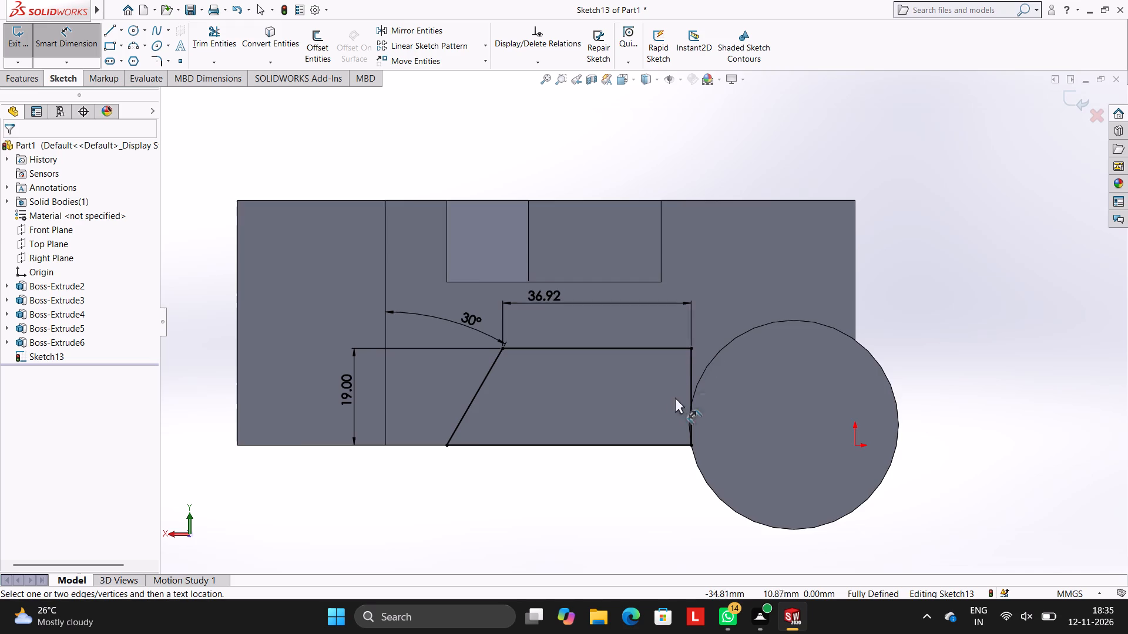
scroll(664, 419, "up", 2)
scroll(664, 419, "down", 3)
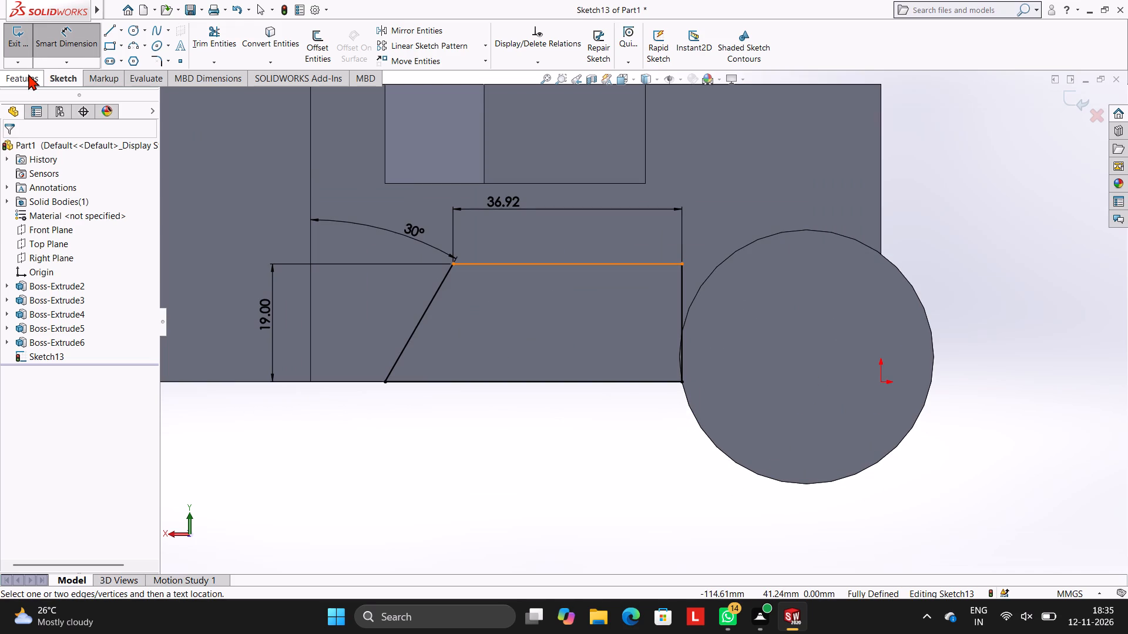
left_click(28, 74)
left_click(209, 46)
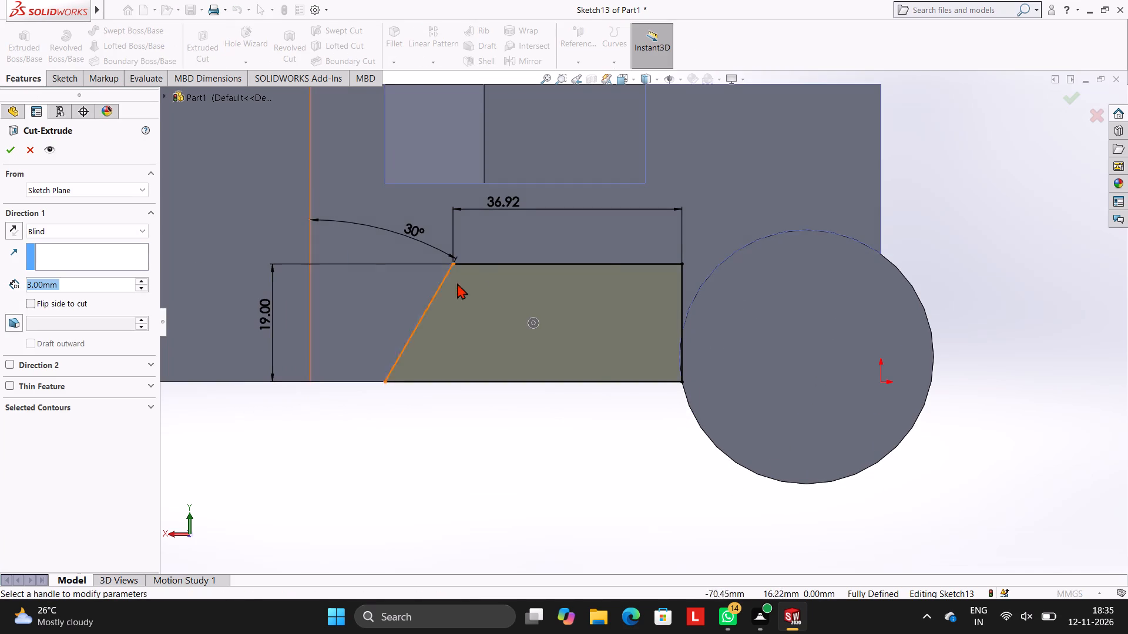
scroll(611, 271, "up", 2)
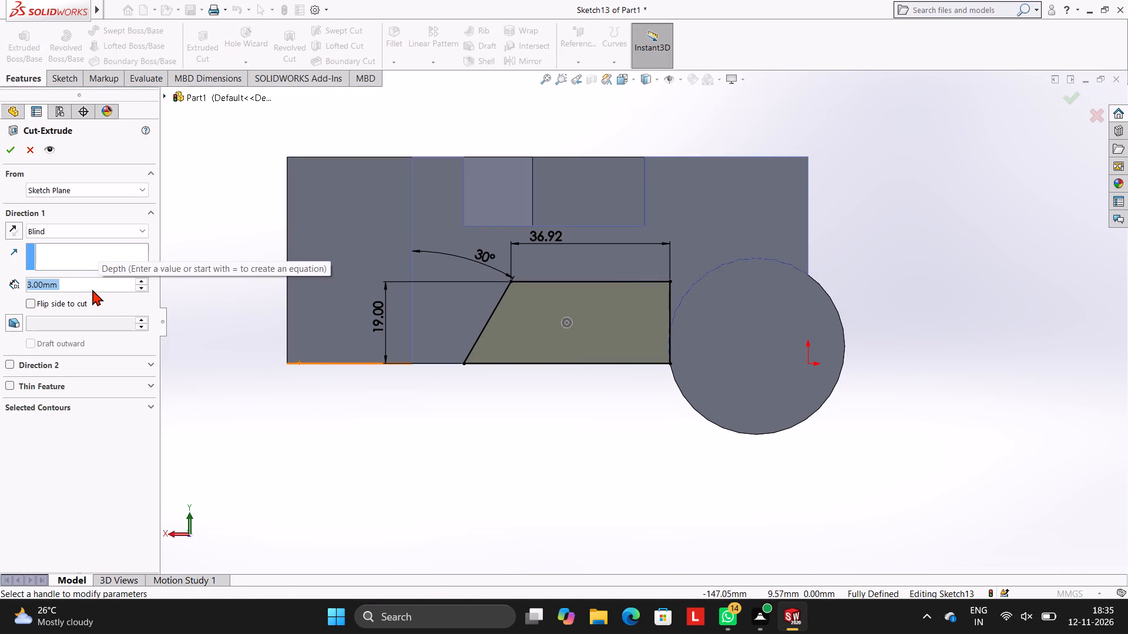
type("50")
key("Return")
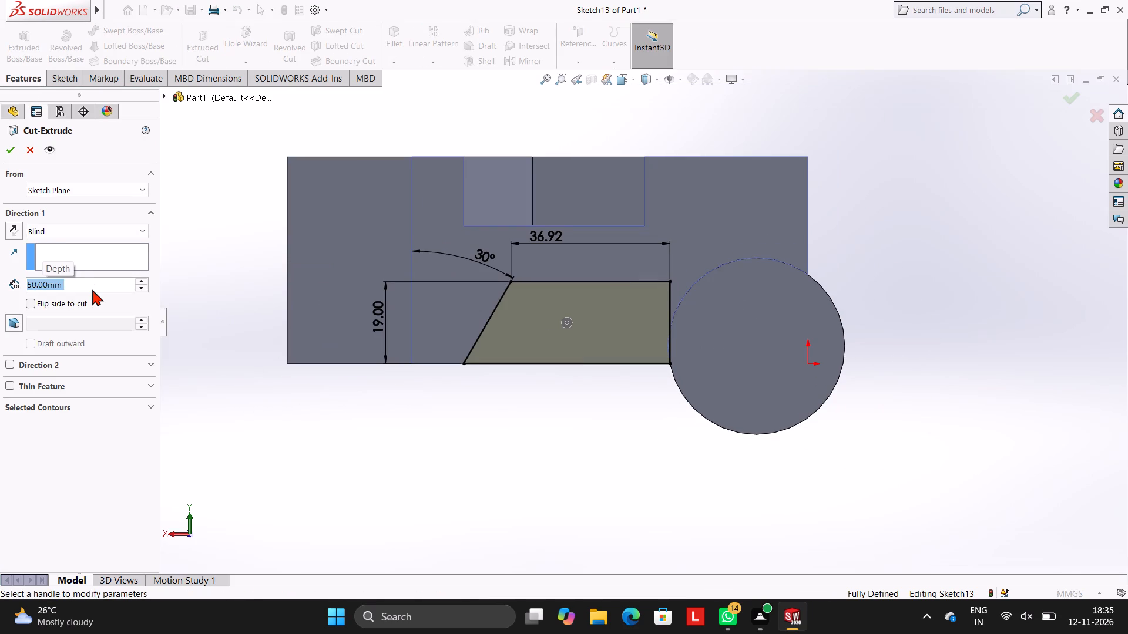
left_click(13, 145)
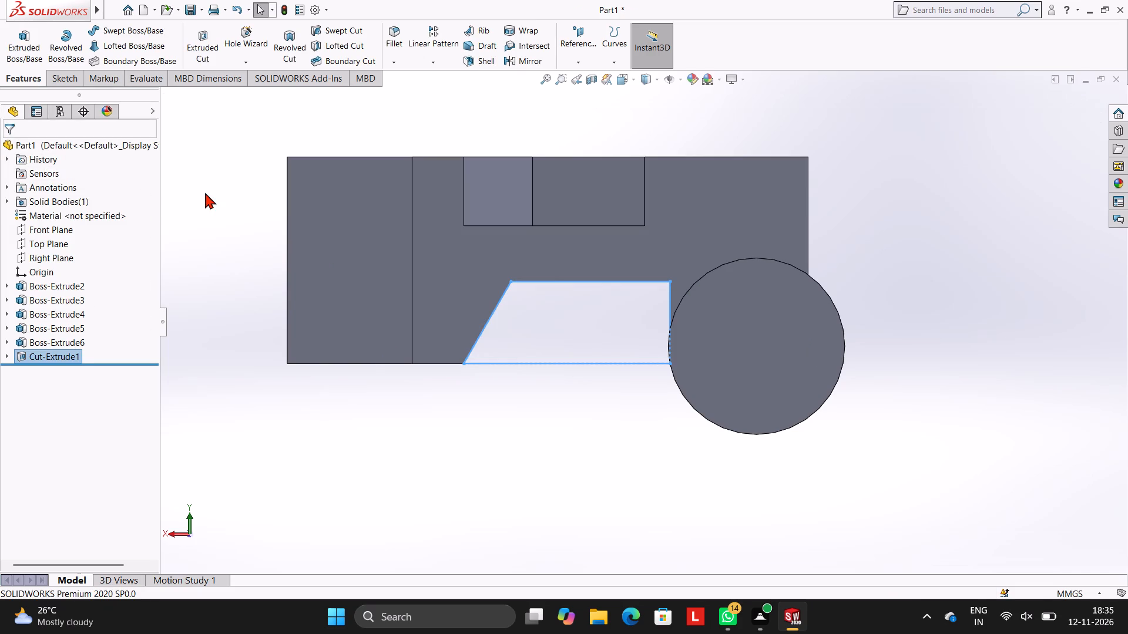
Examine the cut from several angles, especially where it meets the cylinder.
left_click(205, 193)
middle_click_drag(744, 432, 736, 272)
middle_click_drag(864, 299, 841, 211)
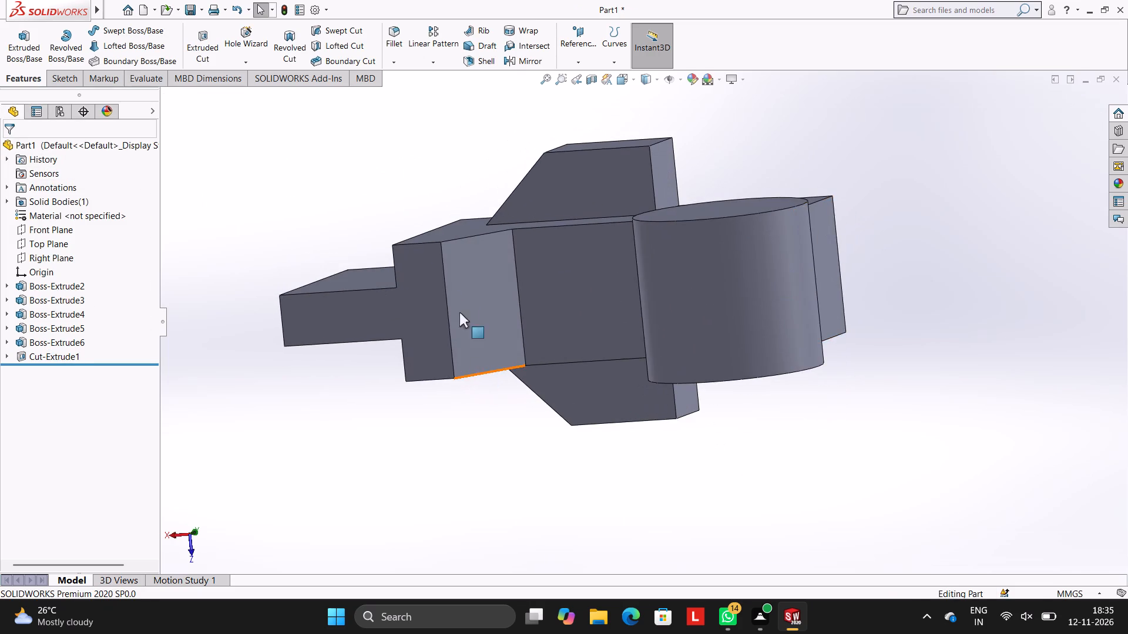
middle_click_drag(451, 295, 498, 493)
middle_click_drag(487, 312, 382, 447)
middle_click_drag(712, 325, 542, 239)
scroll(553, 292, "up", 1)
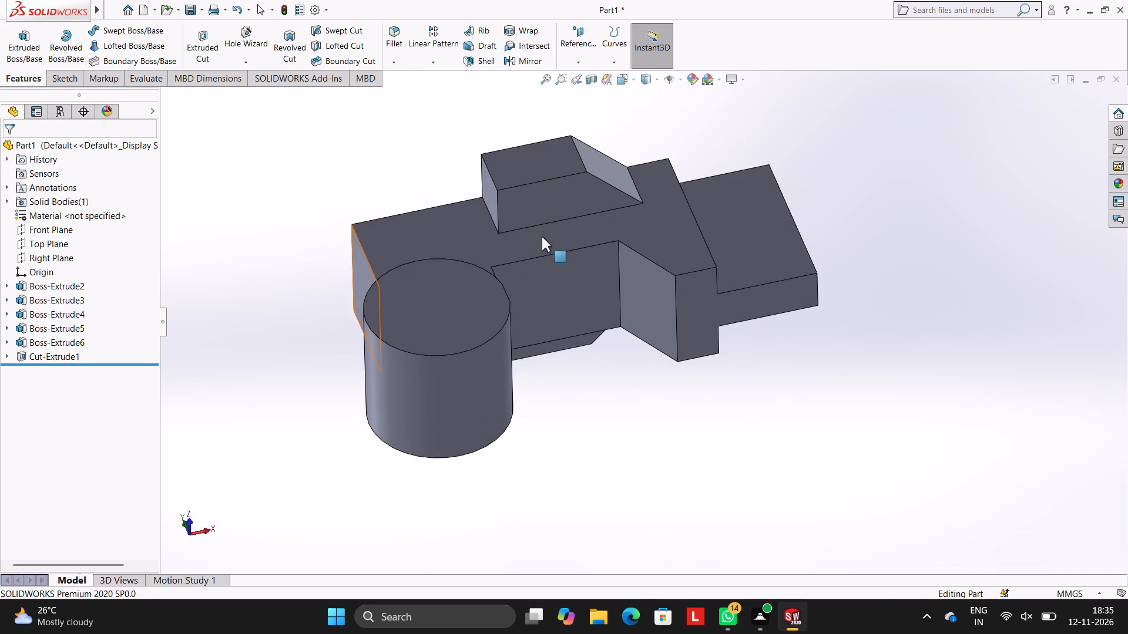
middle_click_drag(613, 374, 607, 230)
middle_click_drag(599, 370, 609, 247)
middle_click_drag(674, 373, 633, 244)
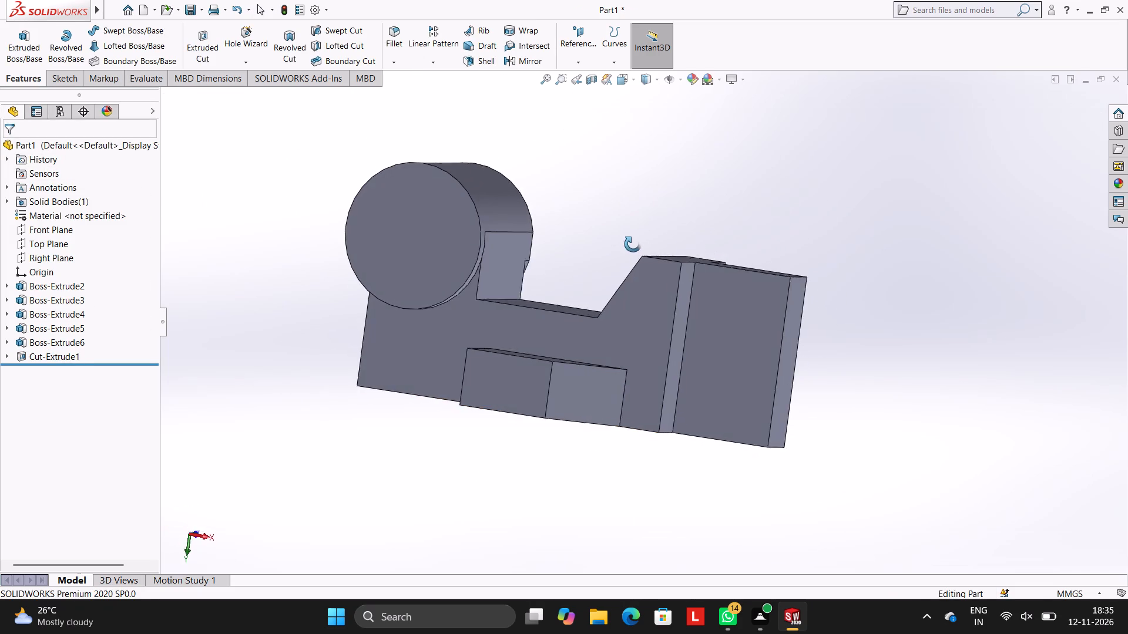
middle_click_drag(633, 244, 639, 244)
scroll(519, 261, "down", 3)
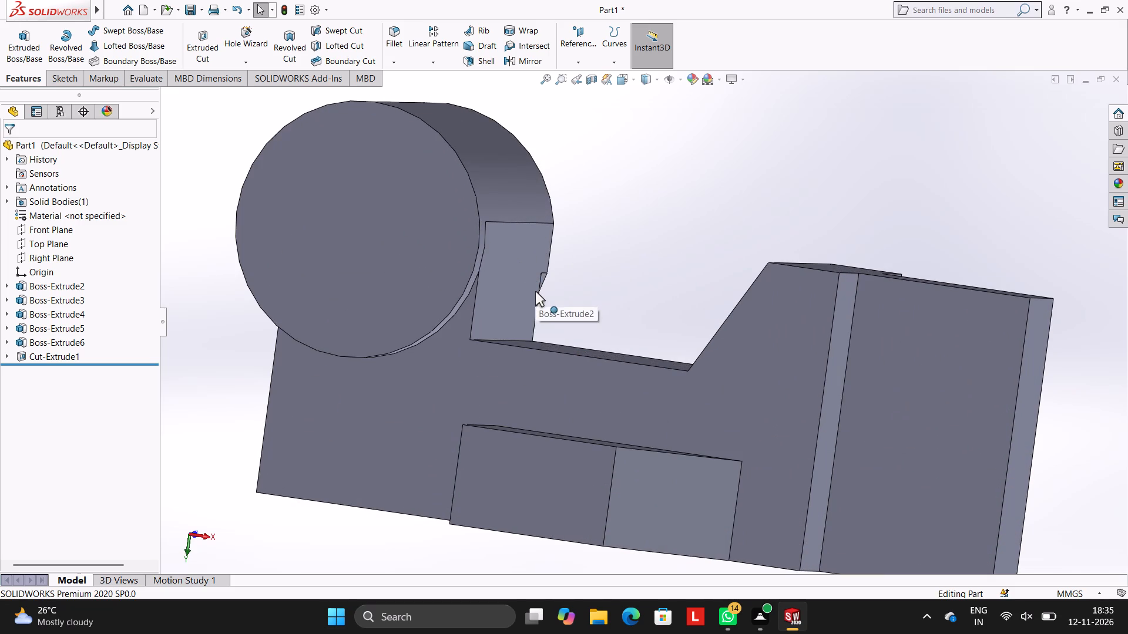
scroll(606, 228, "down", 1)
middle_click_drag(605, 244, 625, 247)
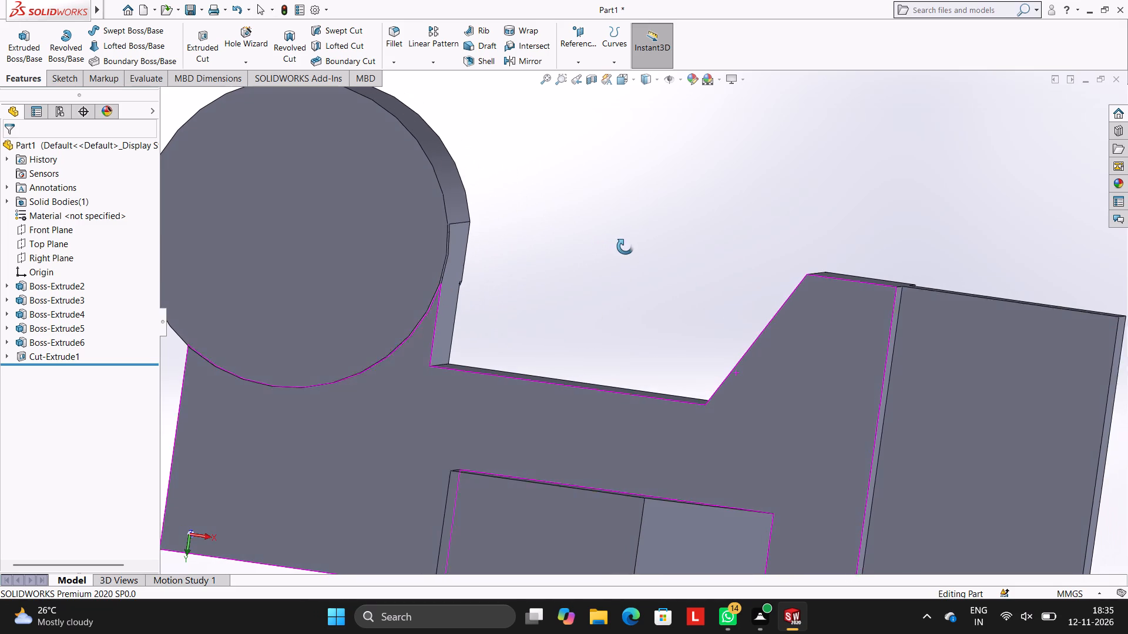
middle_click_drag(625, 247, 623, 259)
scroll(581, 227, "down", 4)
scroll(560, 336, "up", 3)
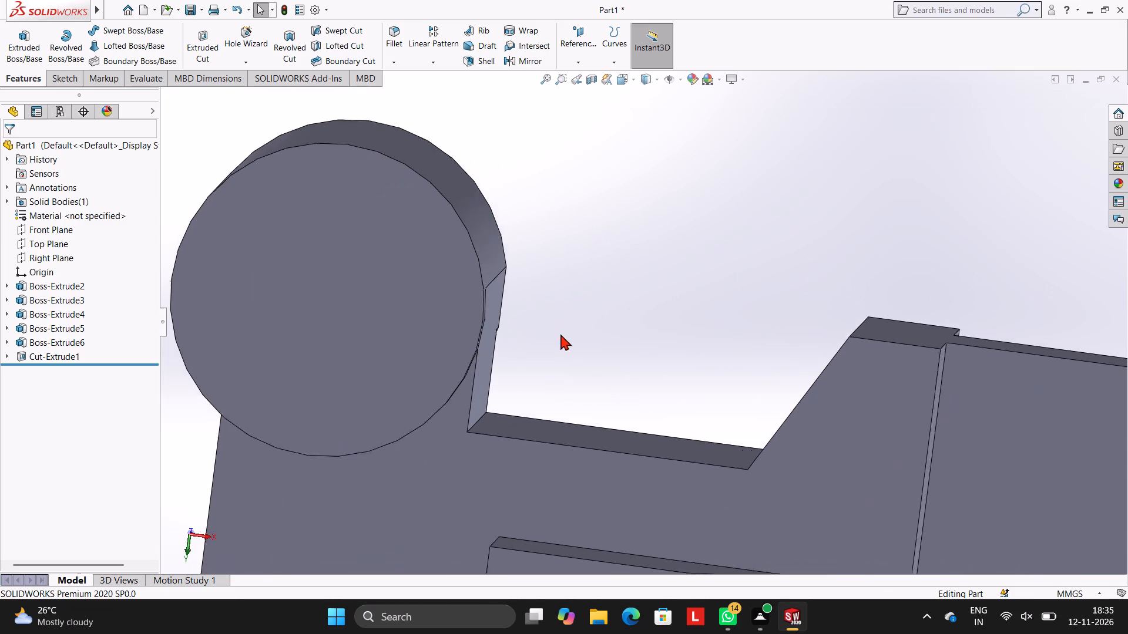
scroll(560, 334, "up", 2)
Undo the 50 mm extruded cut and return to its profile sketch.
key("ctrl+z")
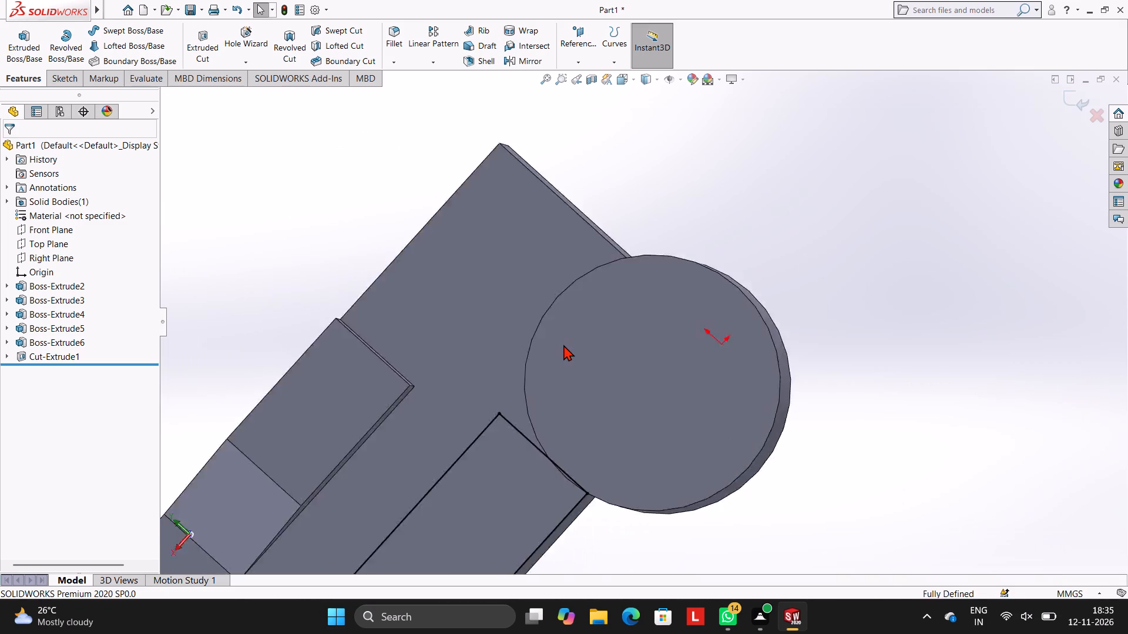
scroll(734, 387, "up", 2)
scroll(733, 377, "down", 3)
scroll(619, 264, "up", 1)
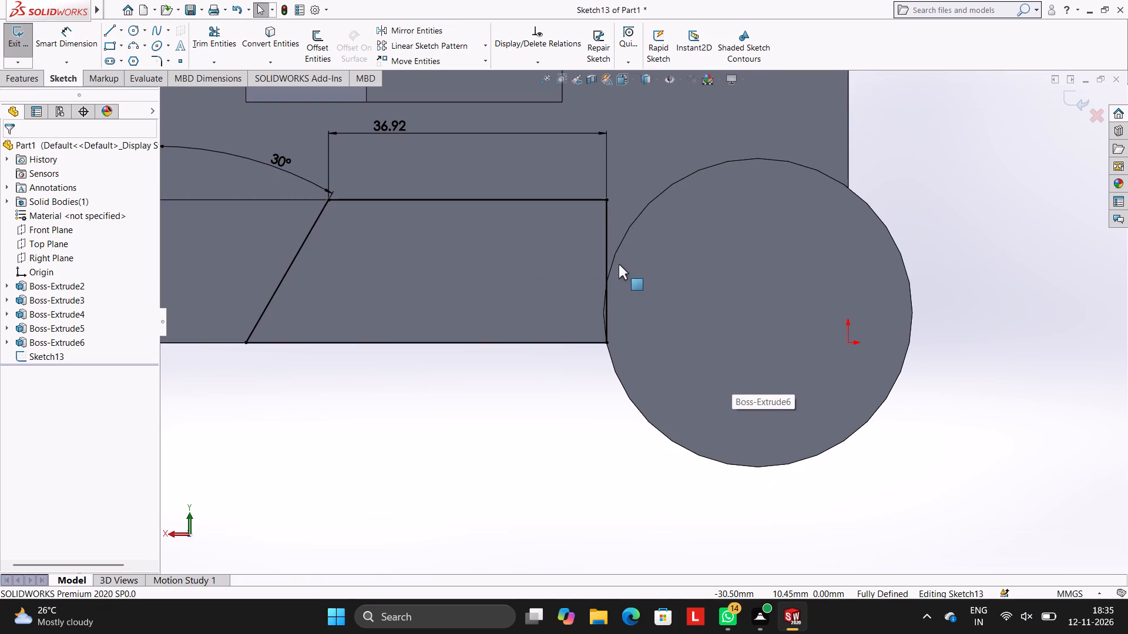
Trim away the vertical closing line beside the cylinder and the bottom line of the slanted profile.
scroll(619, 264, "down", 1)
left_click(214, 34)
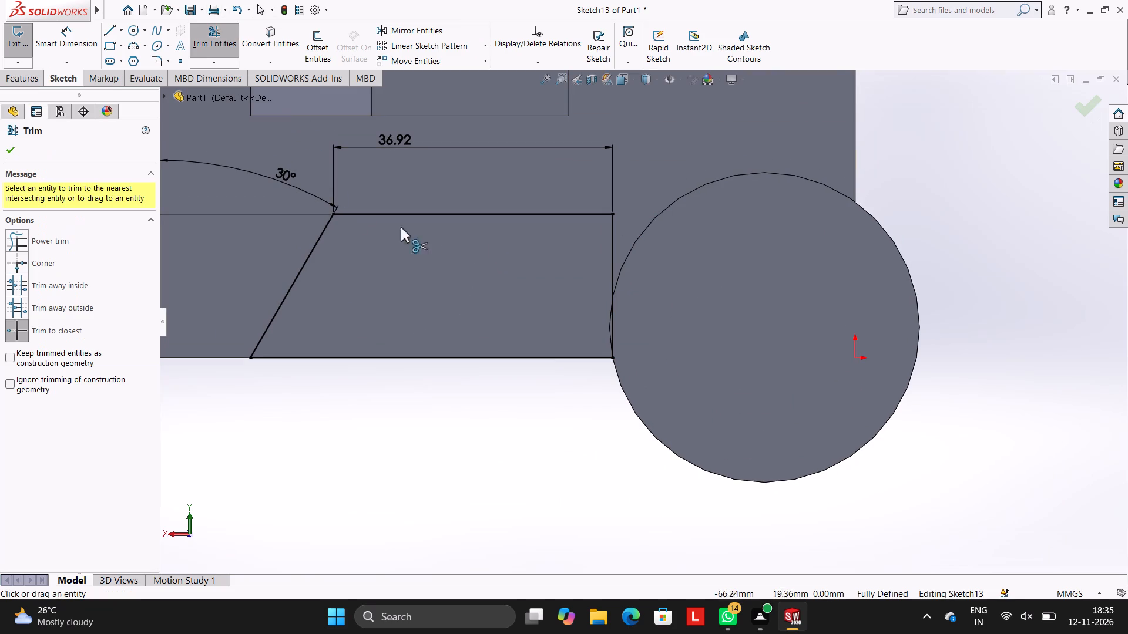
left_click(613, 239)
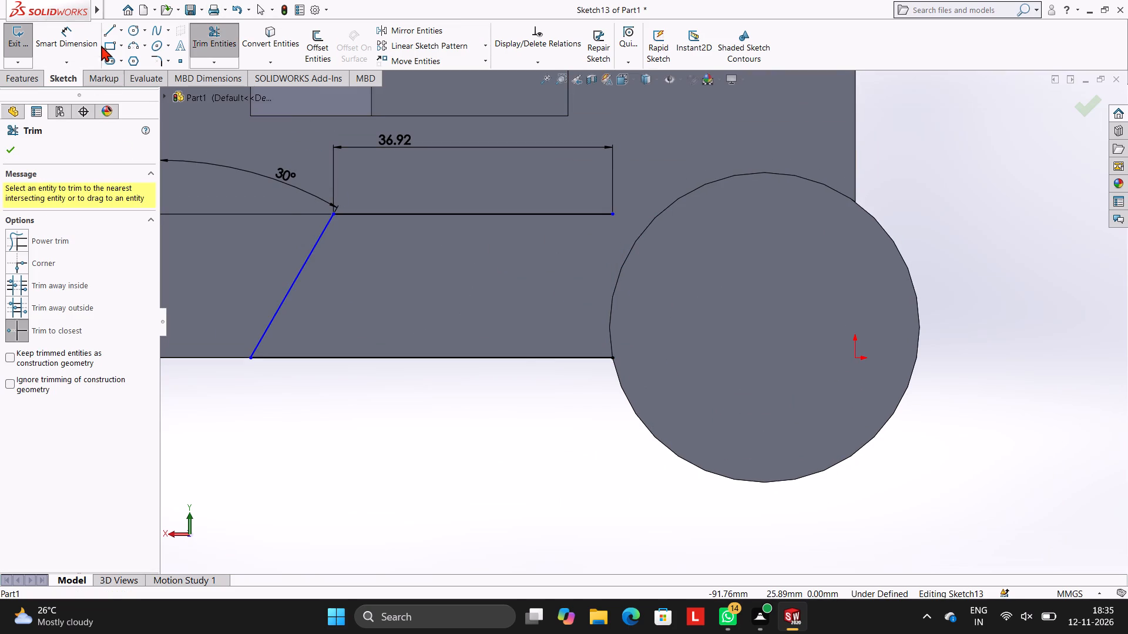
left_click(111, 29)
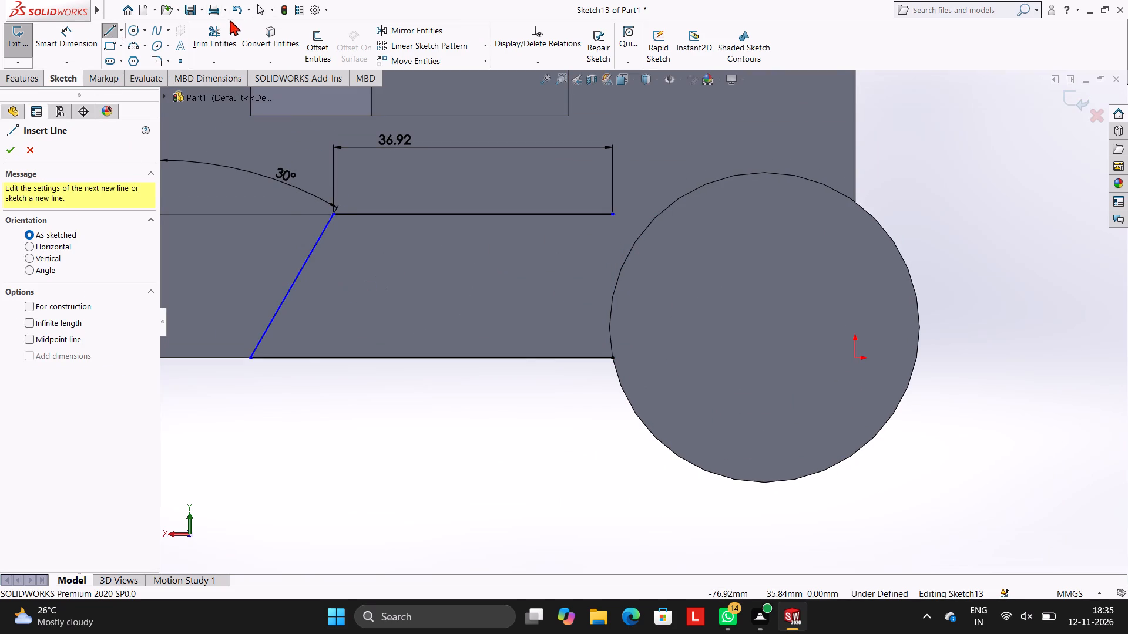
left_click(223, 33)
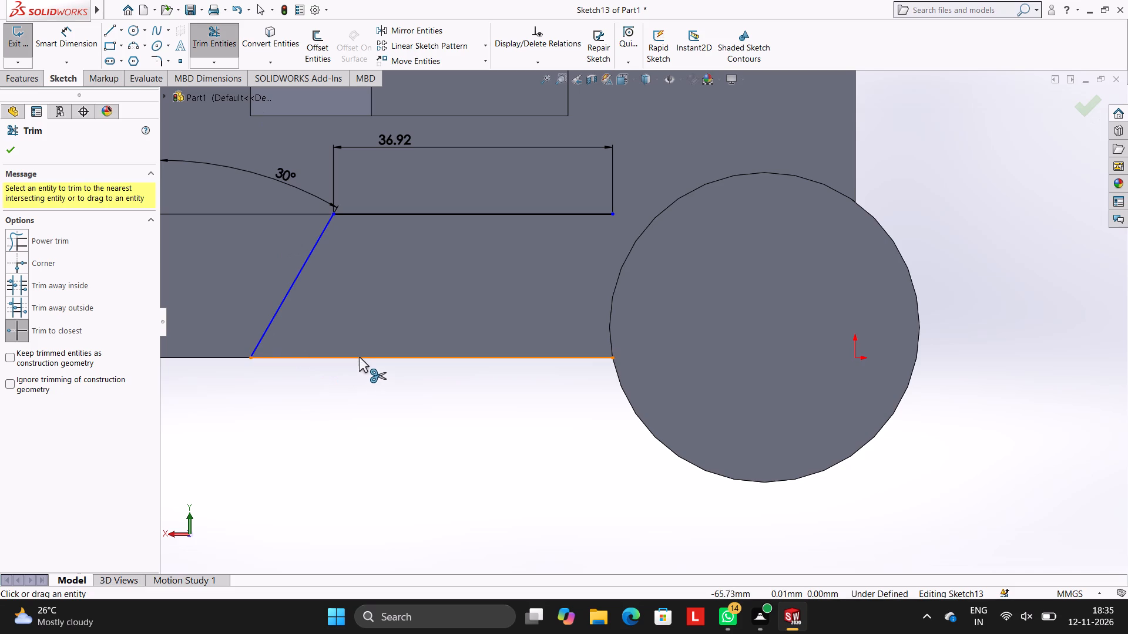
left_click(359, 357)
Extend the profile's upper edge 3 mm into the cylinder, and close it with a 19 mm vertical and a bottom line to the slanted line's lower end.
left_click(103, 28)
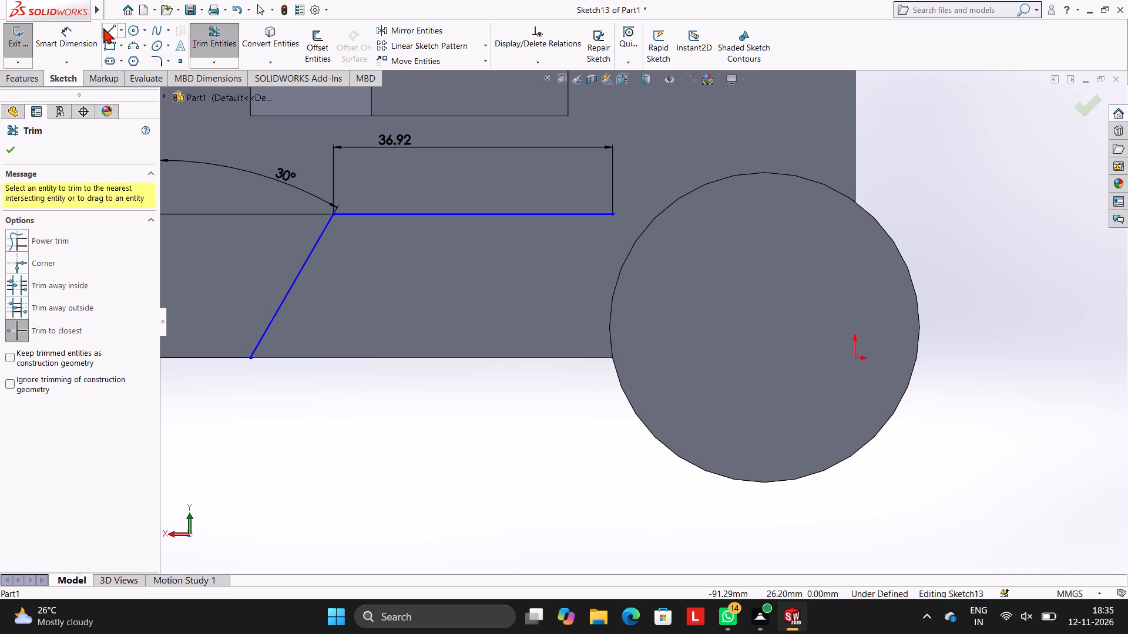
left_click(612, 213)
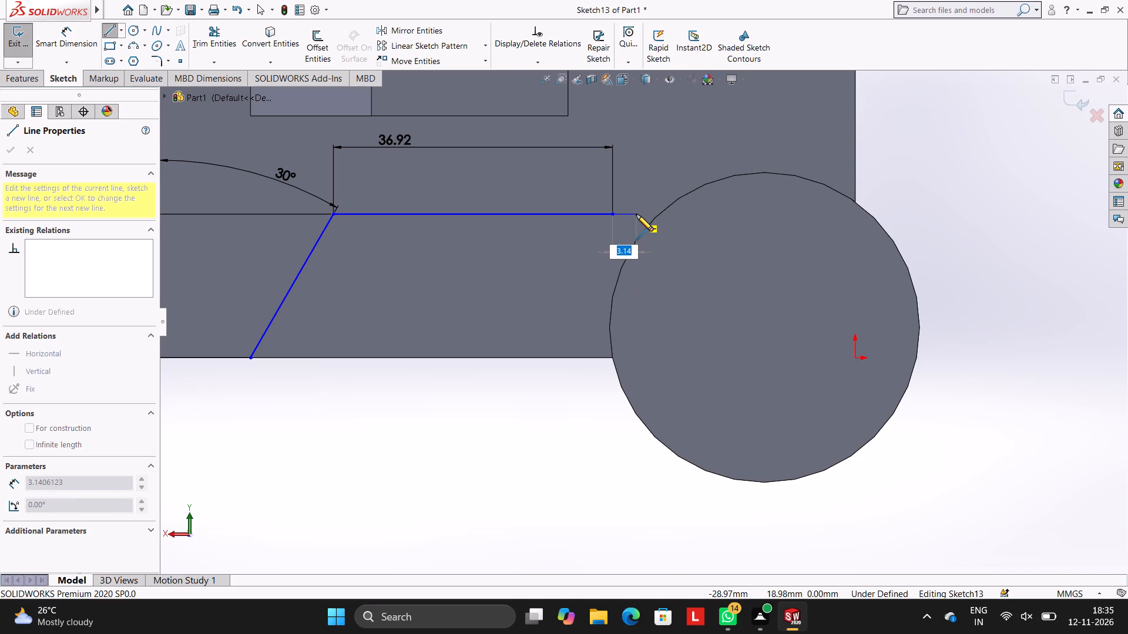
key("3")
key("Return")
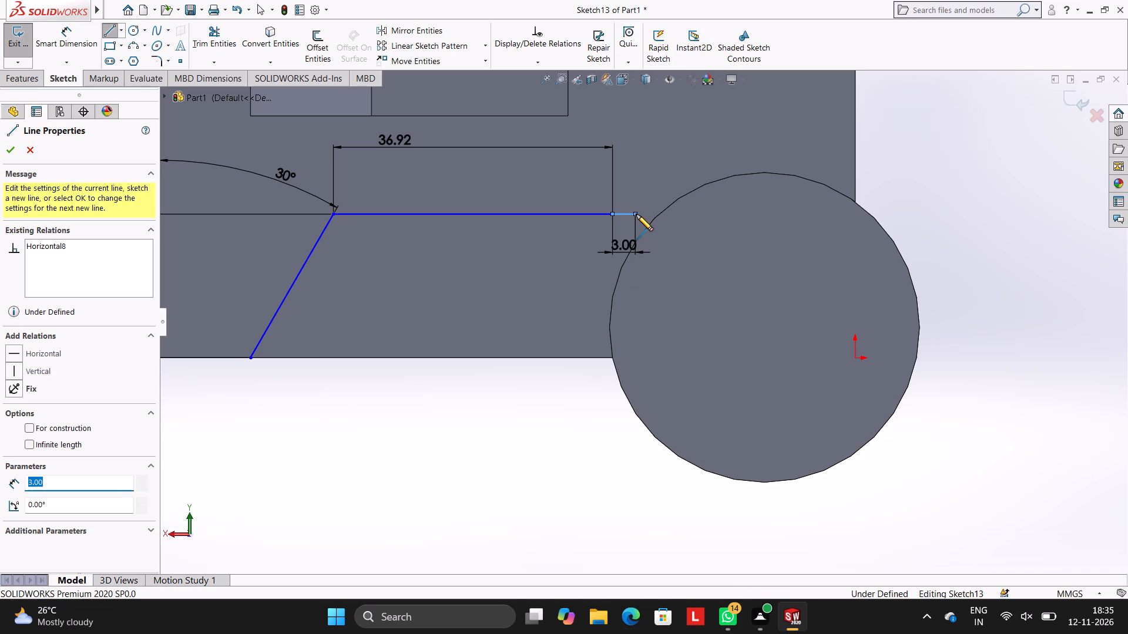
left_click(636, 356)
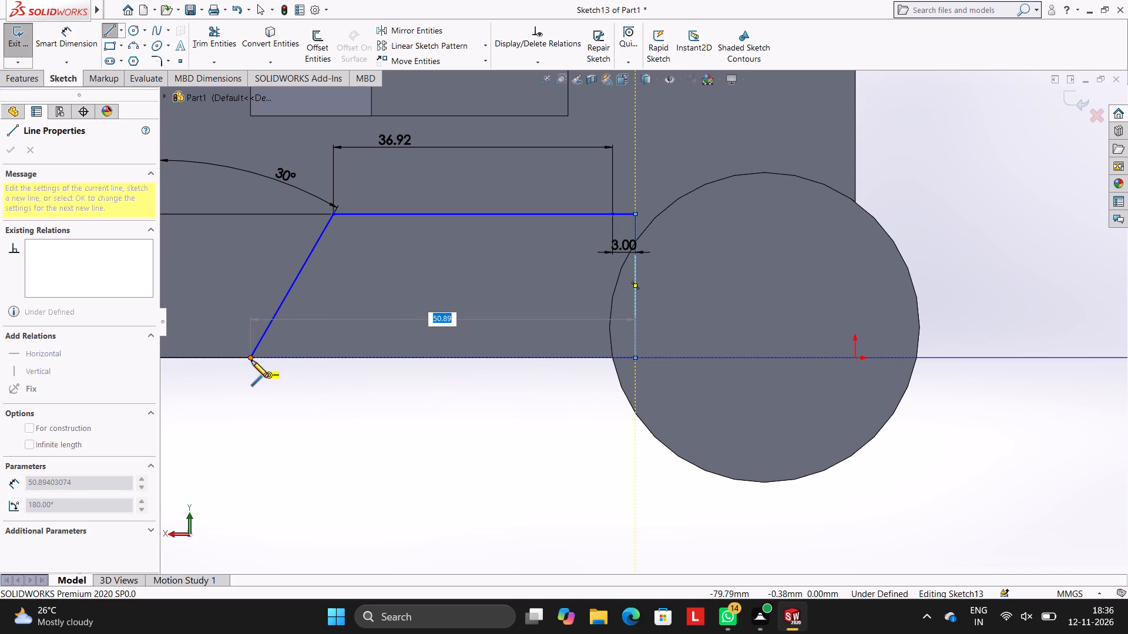
left_click(250, 359)
key("Escape")
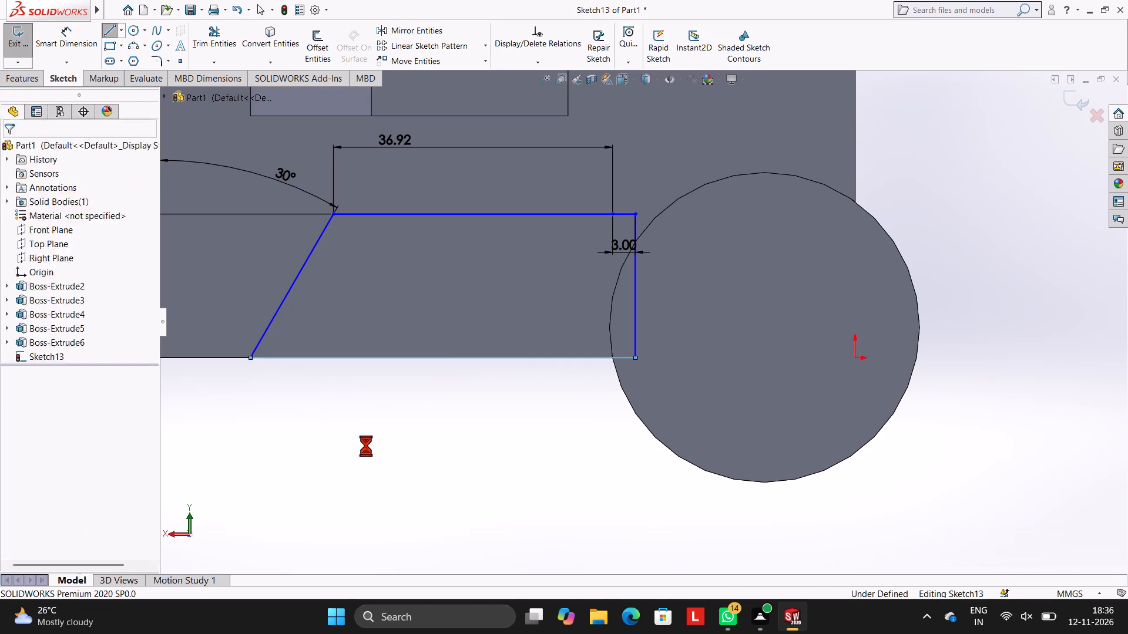
key("Escape")
scroll(557, 328, "up", 3)
scroll(571, 301, "down", 1)
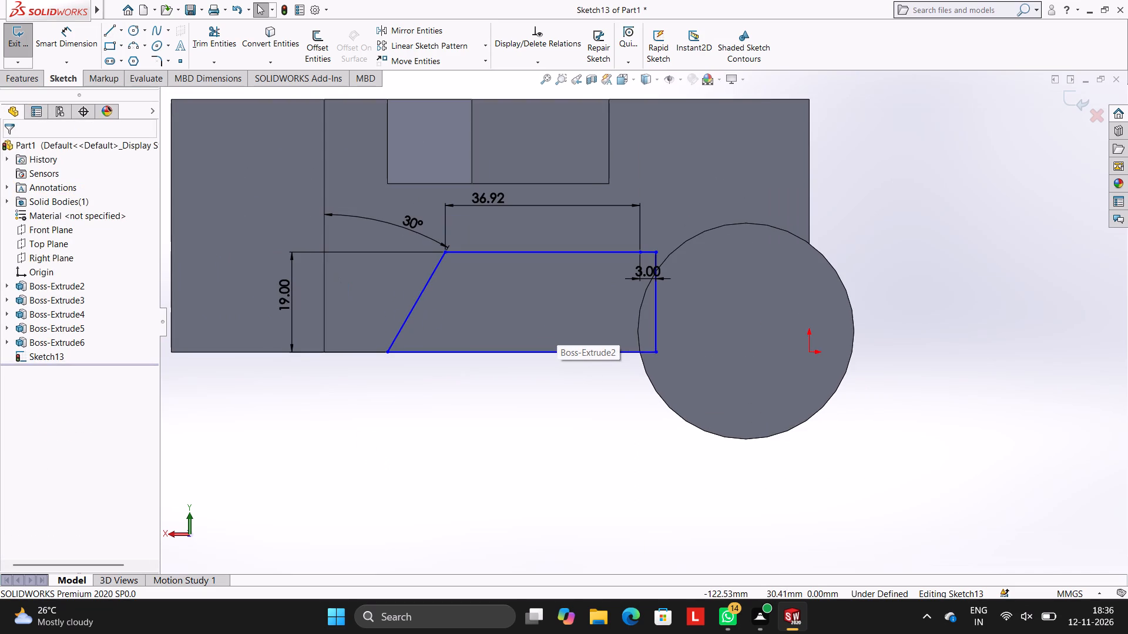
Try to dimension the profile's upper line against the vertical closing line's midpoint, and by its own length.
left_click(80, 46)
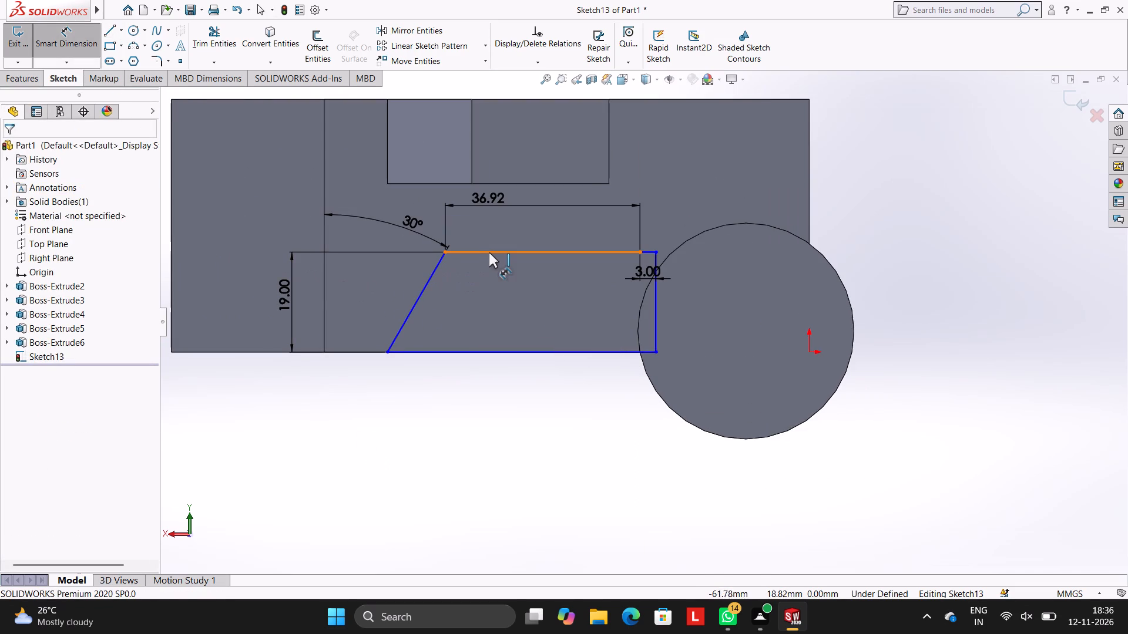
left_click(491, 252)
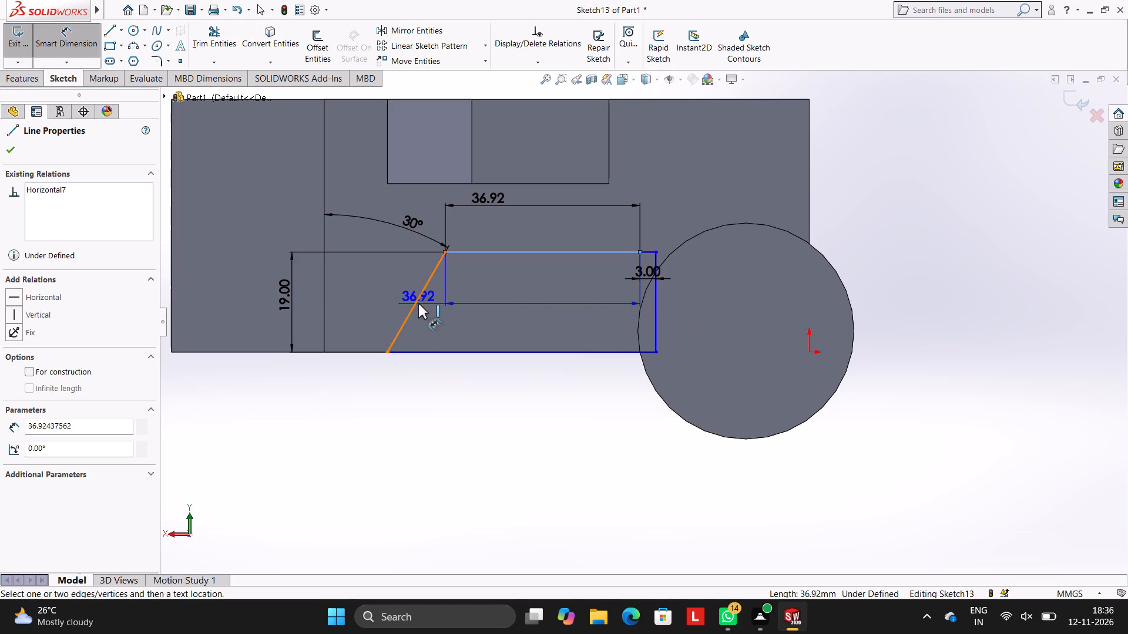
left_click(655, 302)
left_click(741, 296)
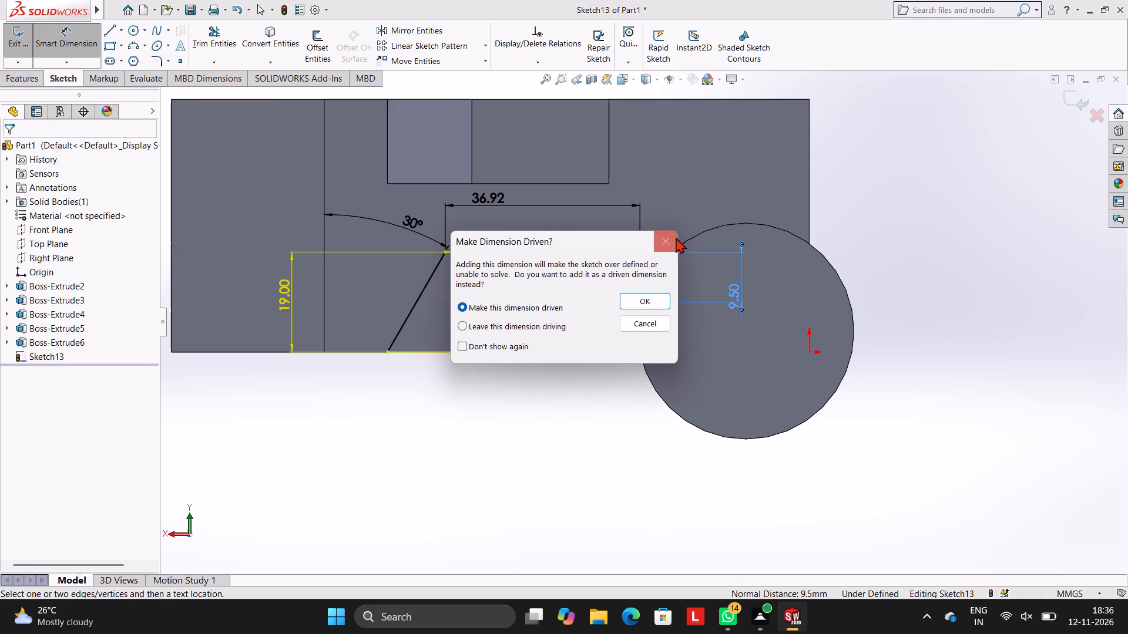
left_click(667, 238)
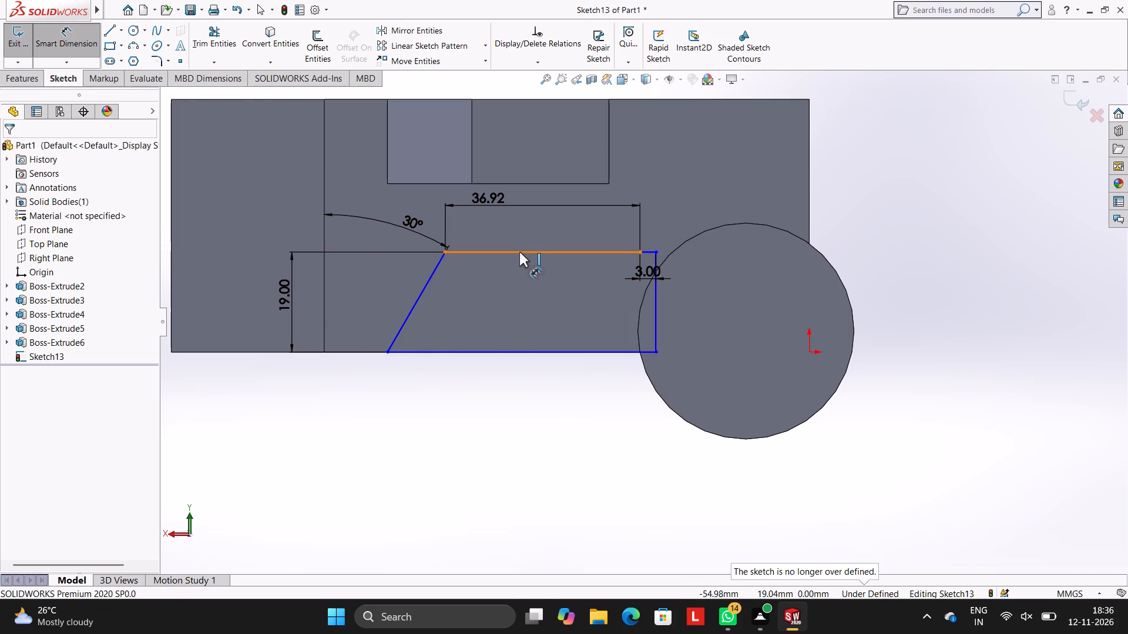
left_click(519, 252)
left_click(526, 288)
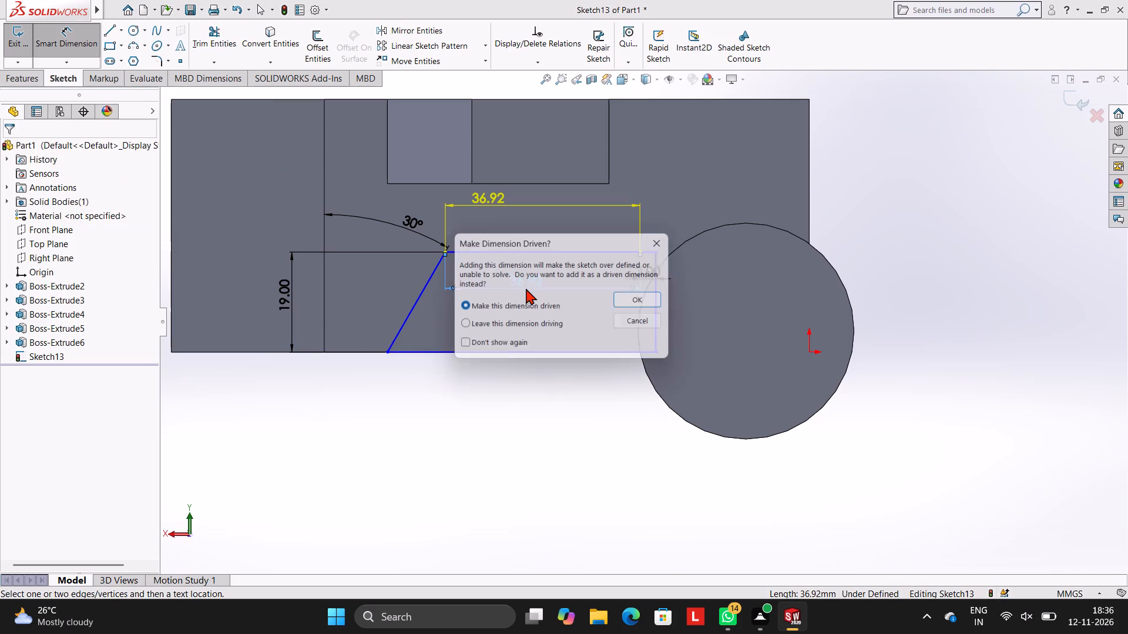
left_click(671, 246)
Dimension the vertical distance between the profile's upper line and the lower edge of the rectangular projection above it.
left_click(543, 252)
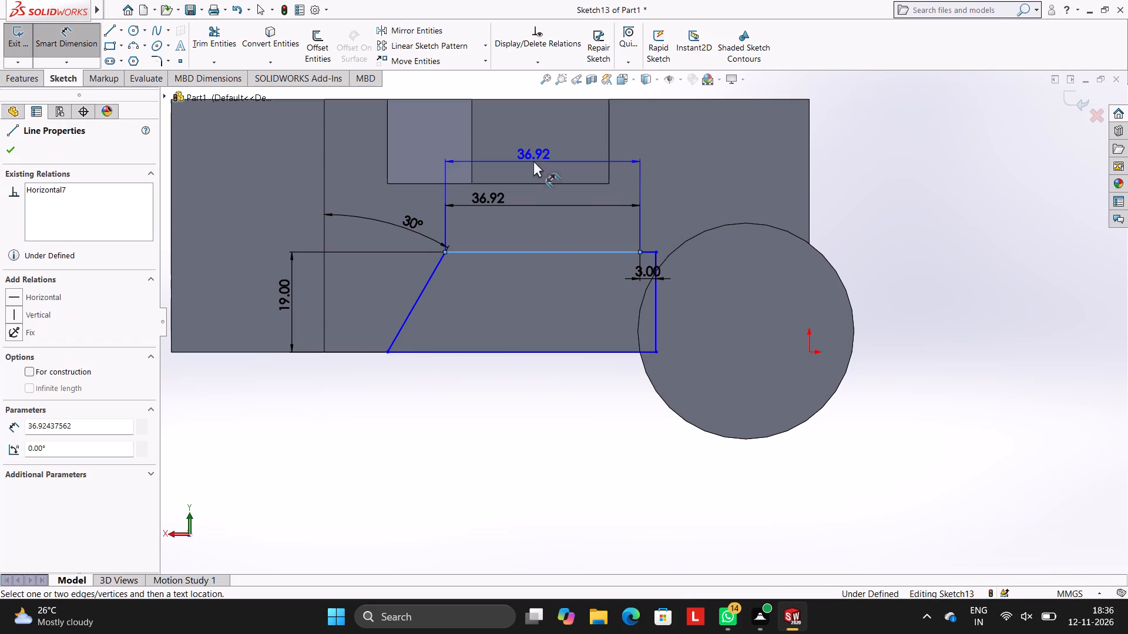
left_click(550, 182)
left_click(736, 185)
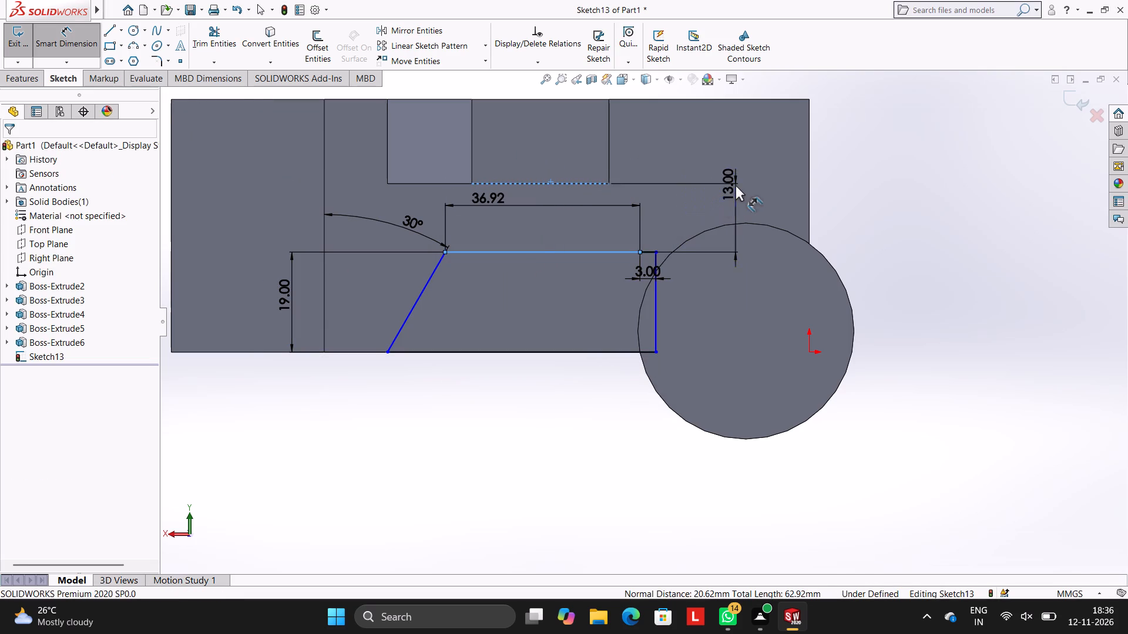
left_click(690, 163)
left_click(570, 276)
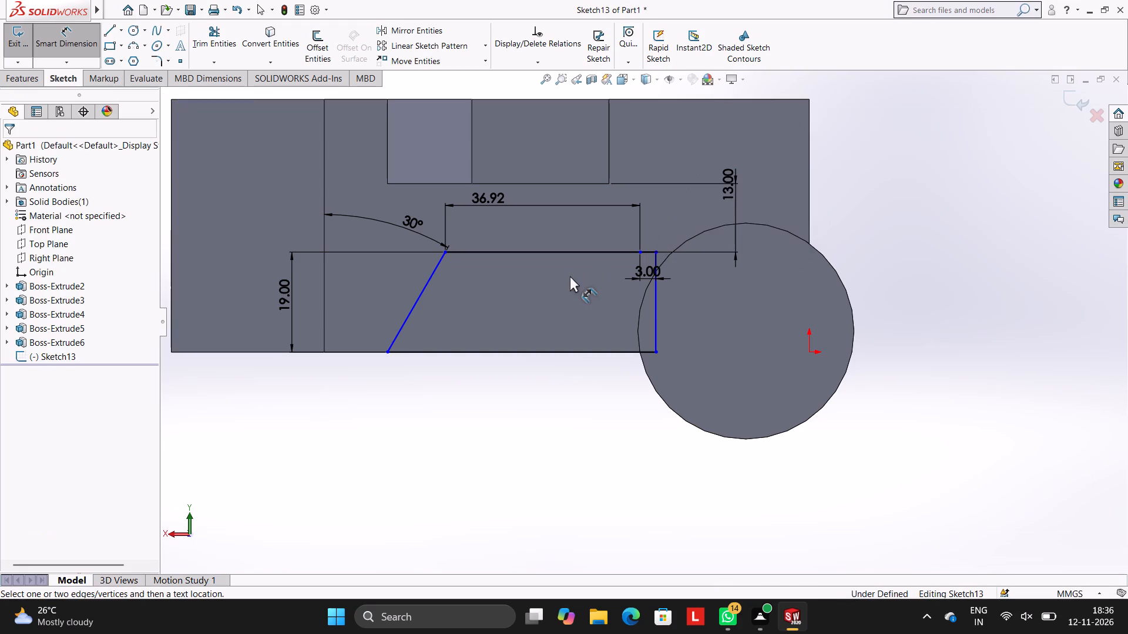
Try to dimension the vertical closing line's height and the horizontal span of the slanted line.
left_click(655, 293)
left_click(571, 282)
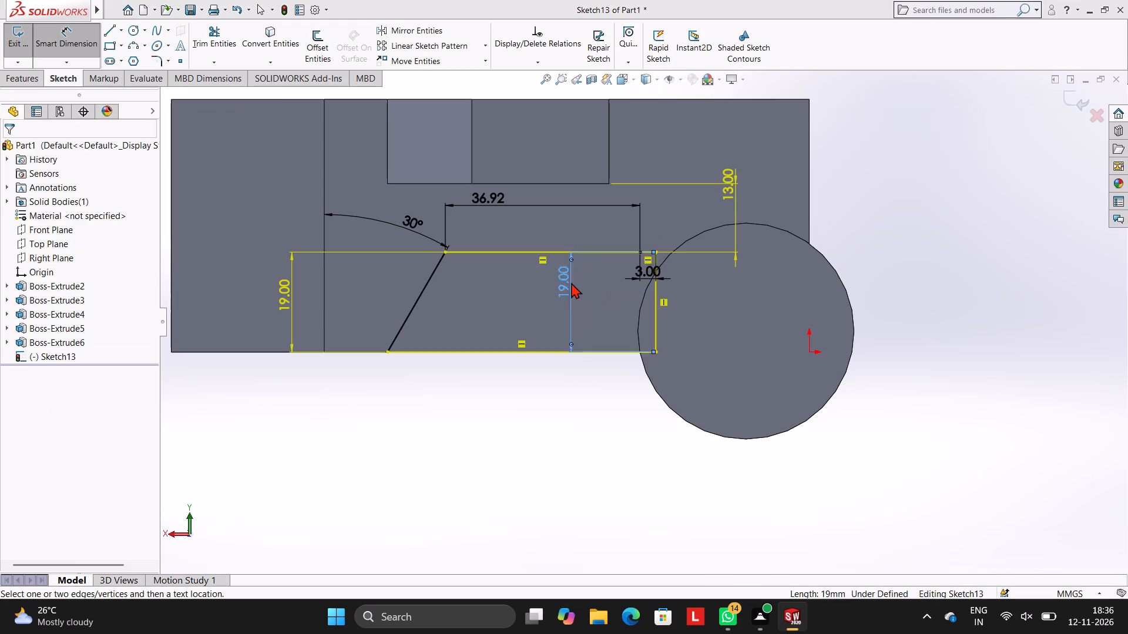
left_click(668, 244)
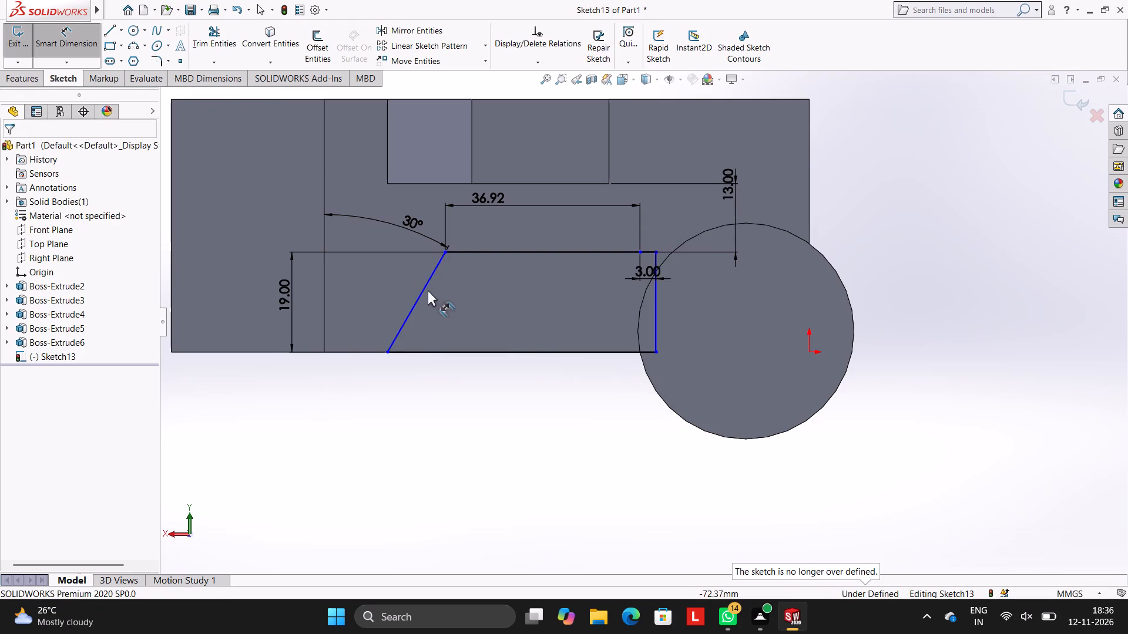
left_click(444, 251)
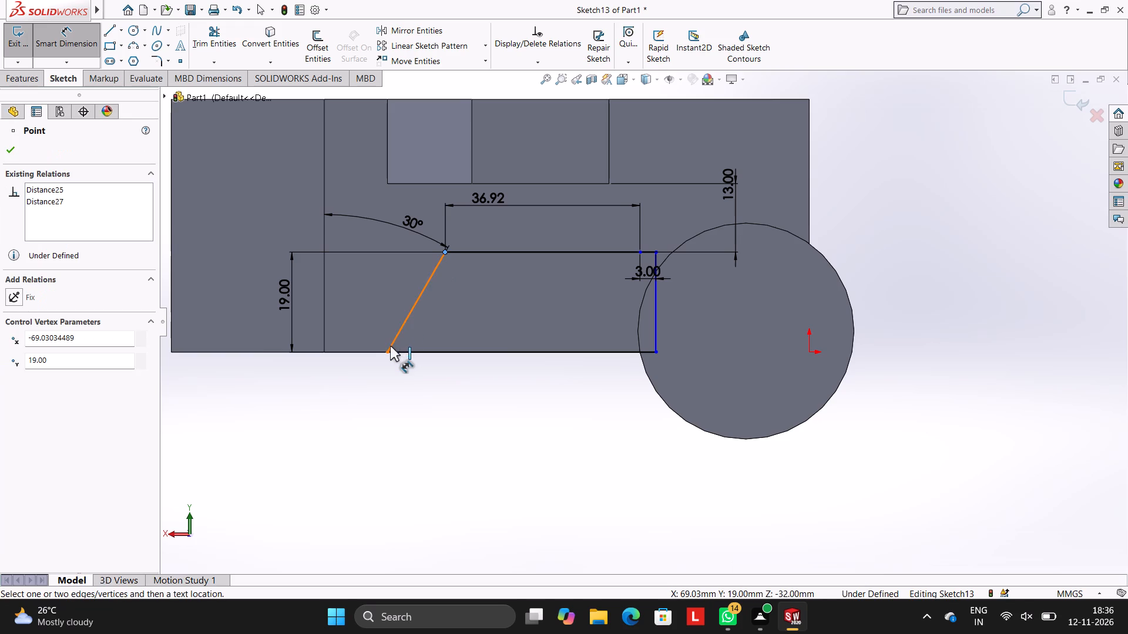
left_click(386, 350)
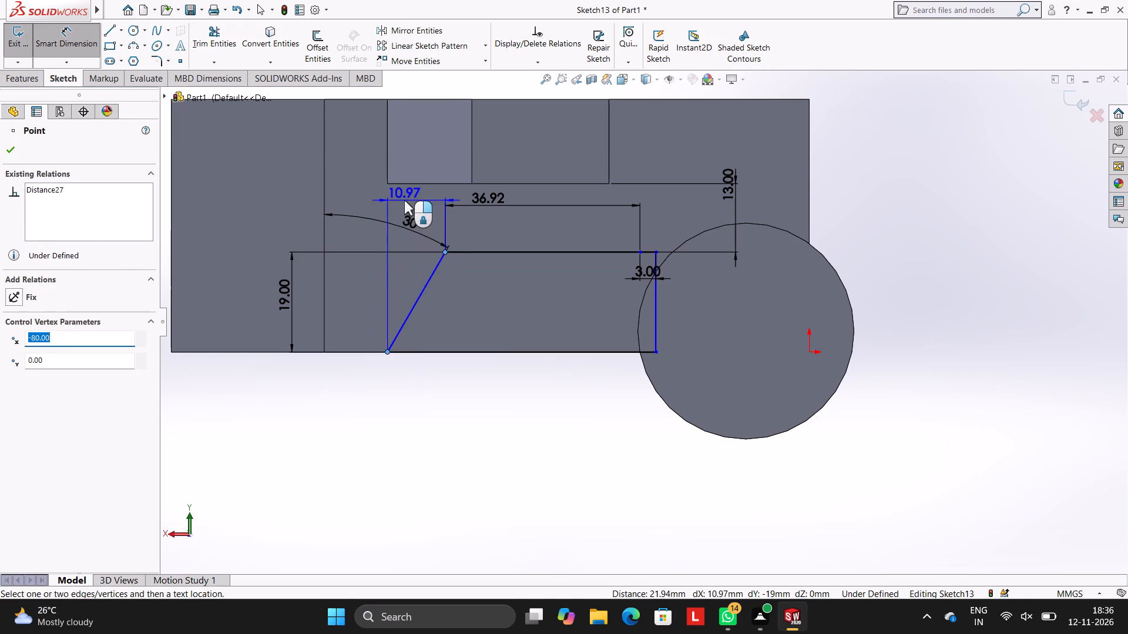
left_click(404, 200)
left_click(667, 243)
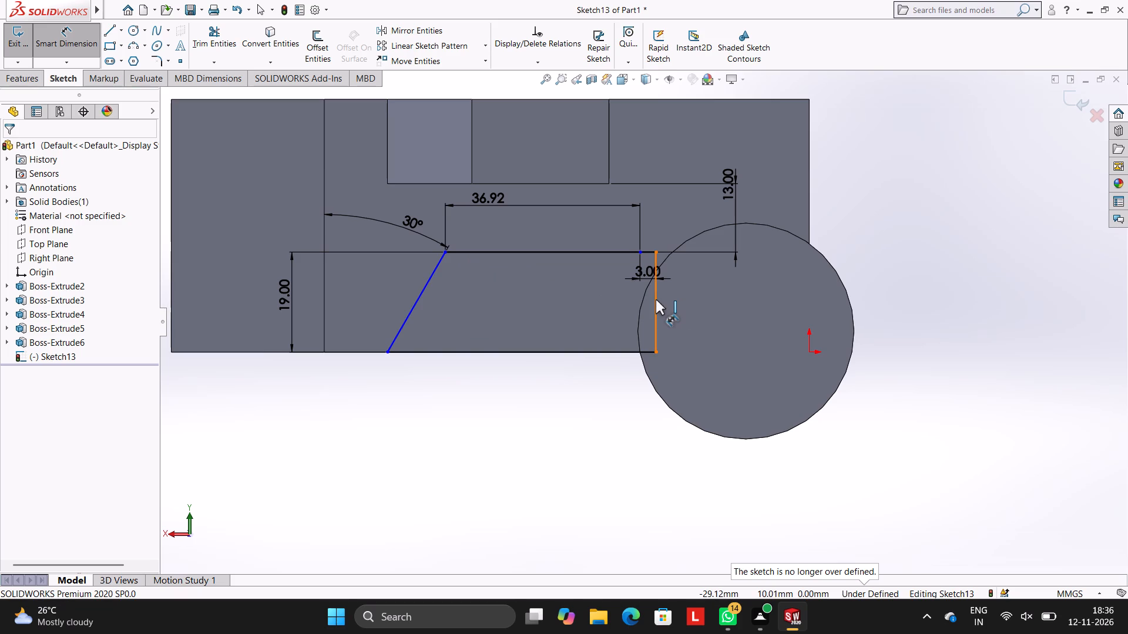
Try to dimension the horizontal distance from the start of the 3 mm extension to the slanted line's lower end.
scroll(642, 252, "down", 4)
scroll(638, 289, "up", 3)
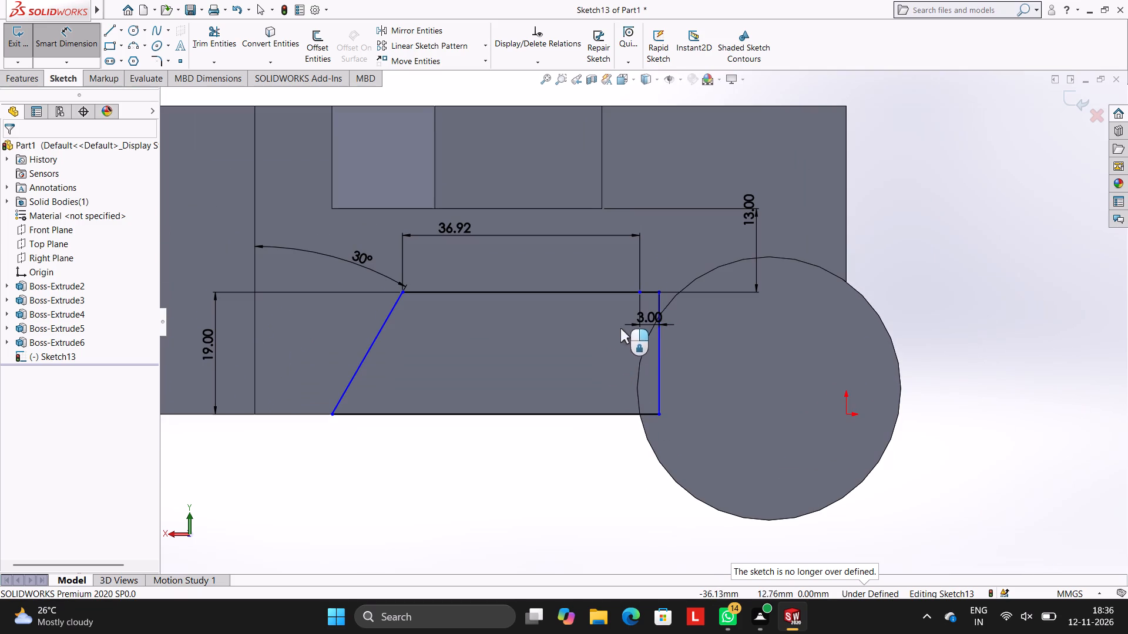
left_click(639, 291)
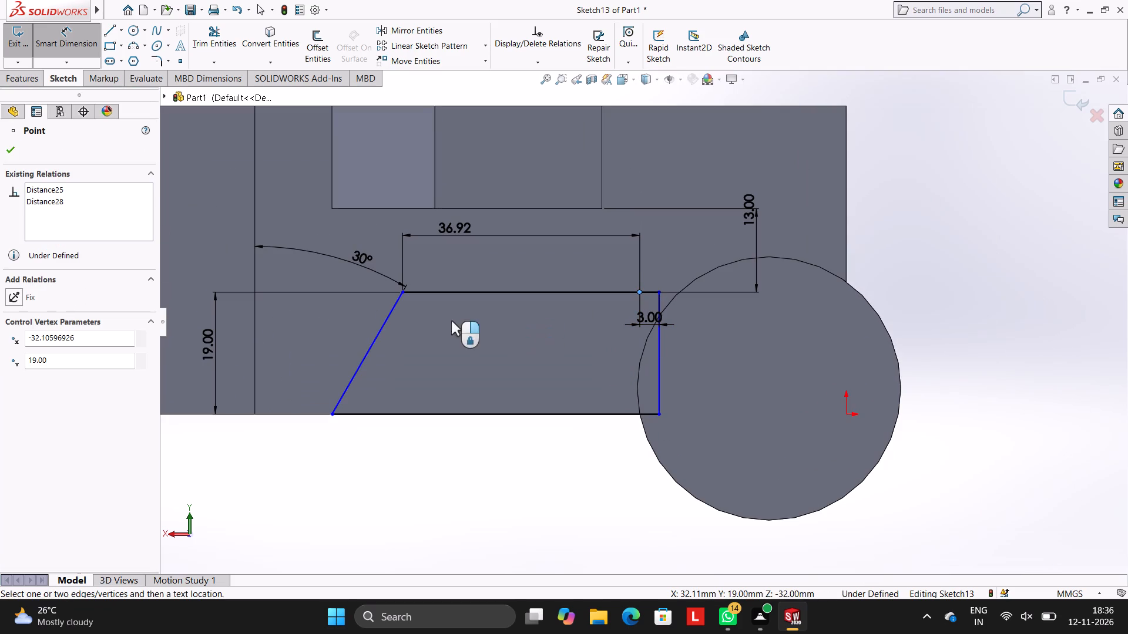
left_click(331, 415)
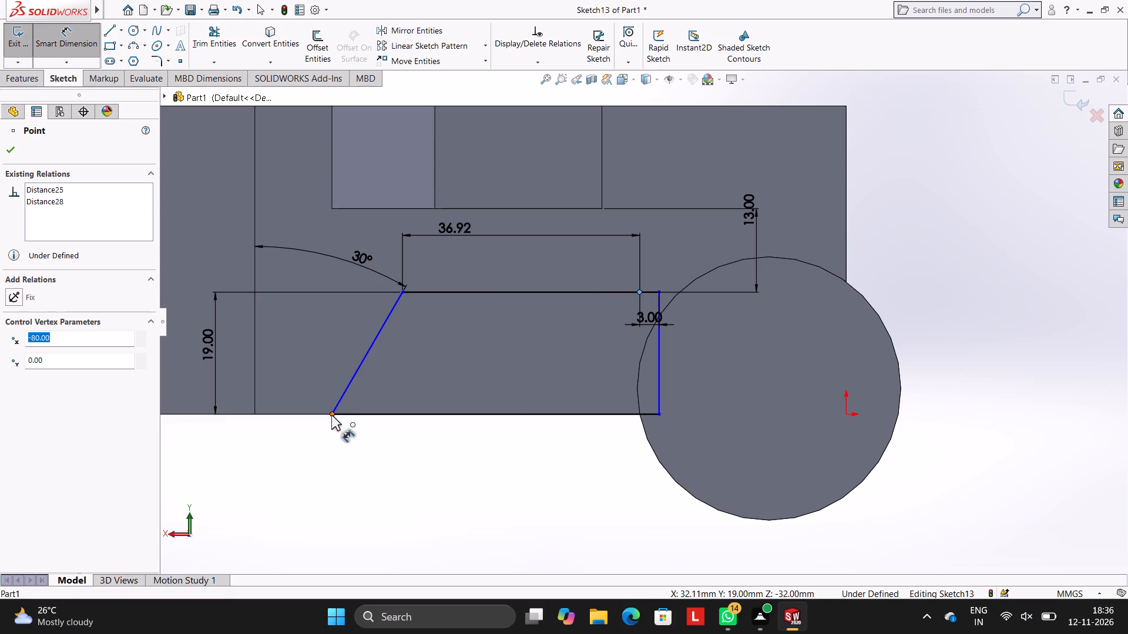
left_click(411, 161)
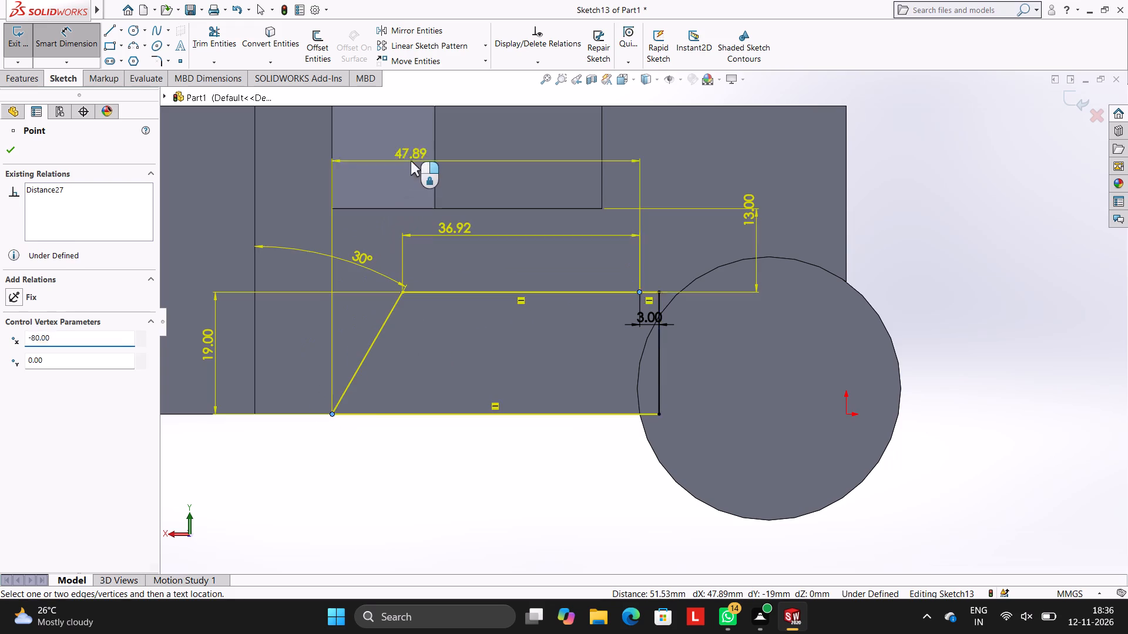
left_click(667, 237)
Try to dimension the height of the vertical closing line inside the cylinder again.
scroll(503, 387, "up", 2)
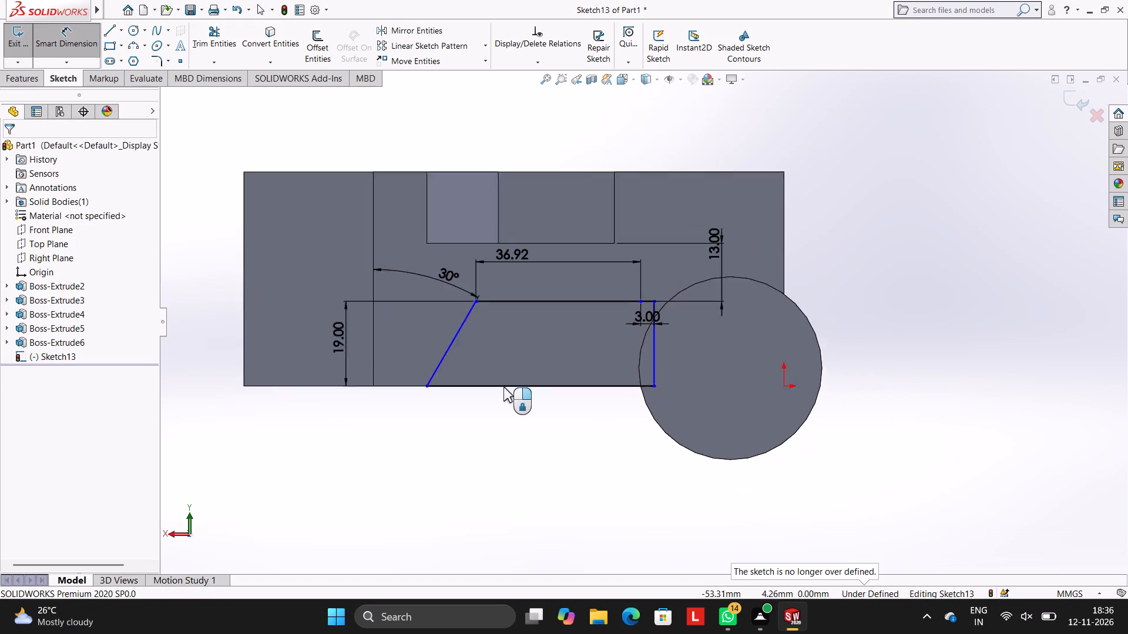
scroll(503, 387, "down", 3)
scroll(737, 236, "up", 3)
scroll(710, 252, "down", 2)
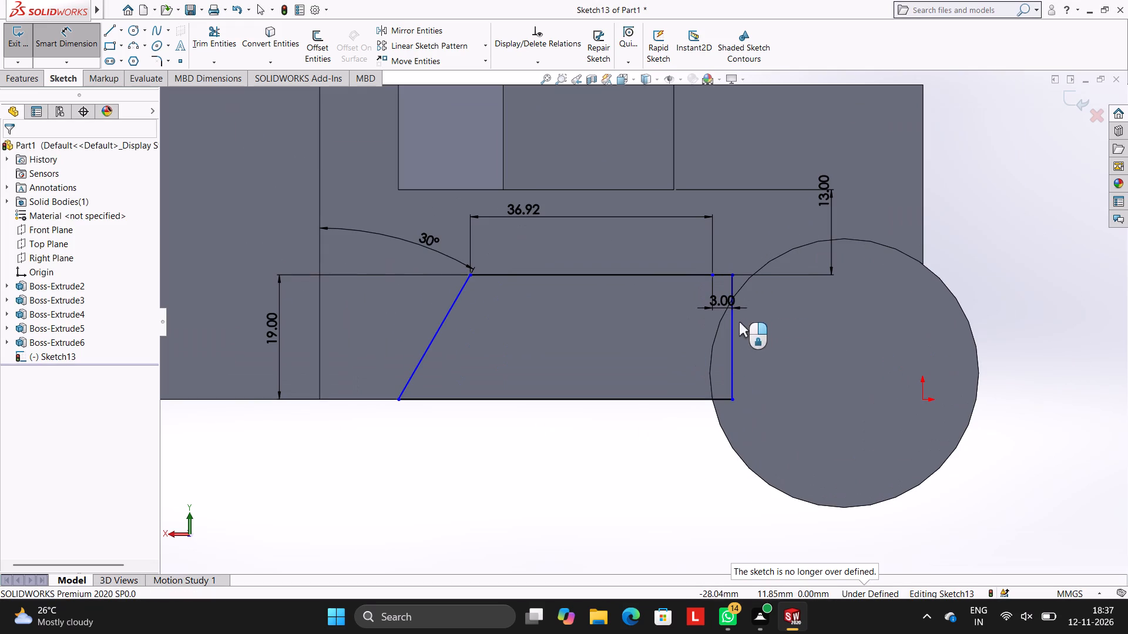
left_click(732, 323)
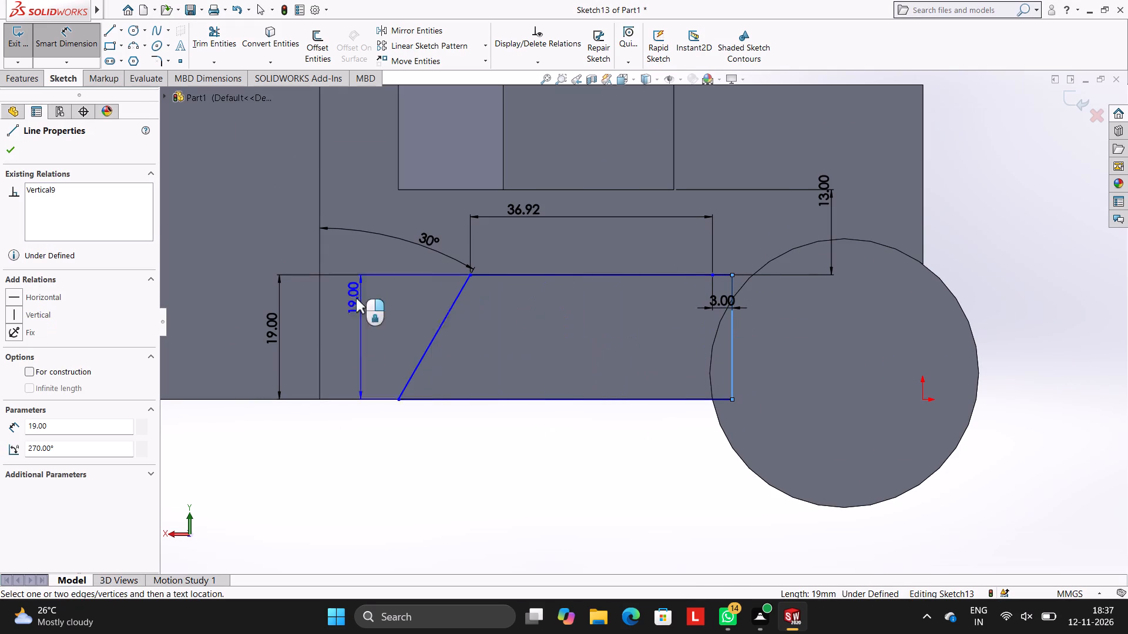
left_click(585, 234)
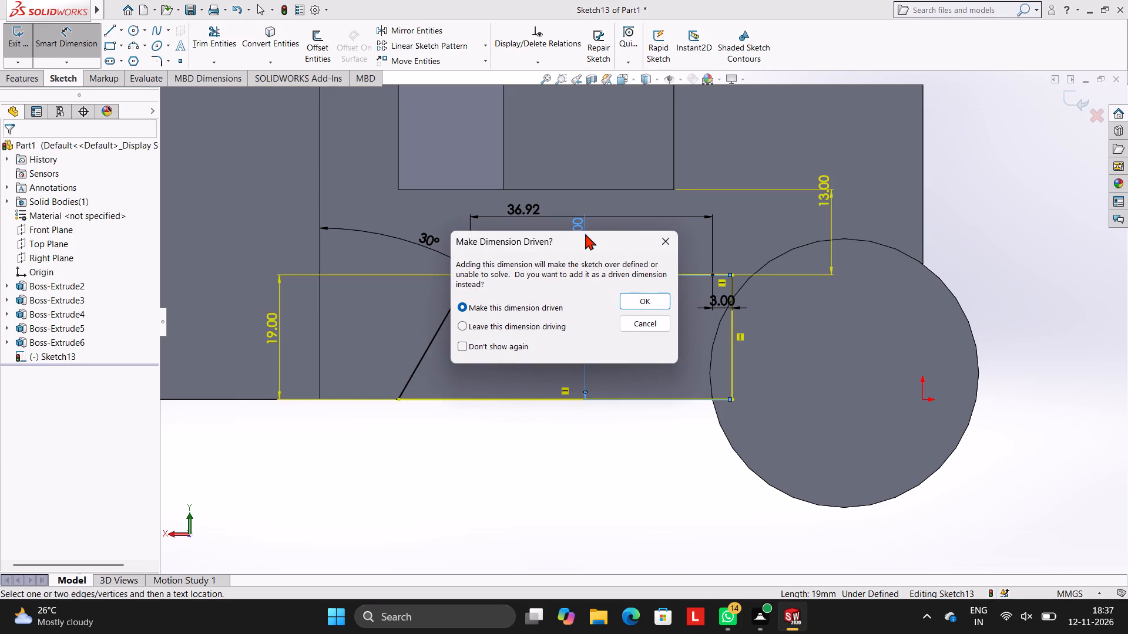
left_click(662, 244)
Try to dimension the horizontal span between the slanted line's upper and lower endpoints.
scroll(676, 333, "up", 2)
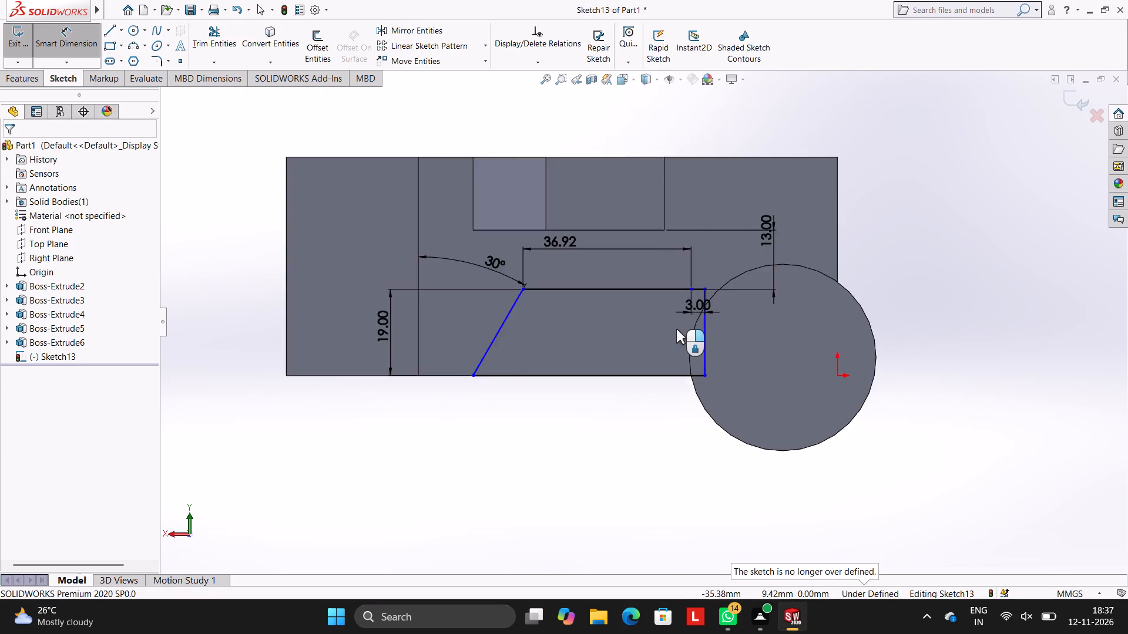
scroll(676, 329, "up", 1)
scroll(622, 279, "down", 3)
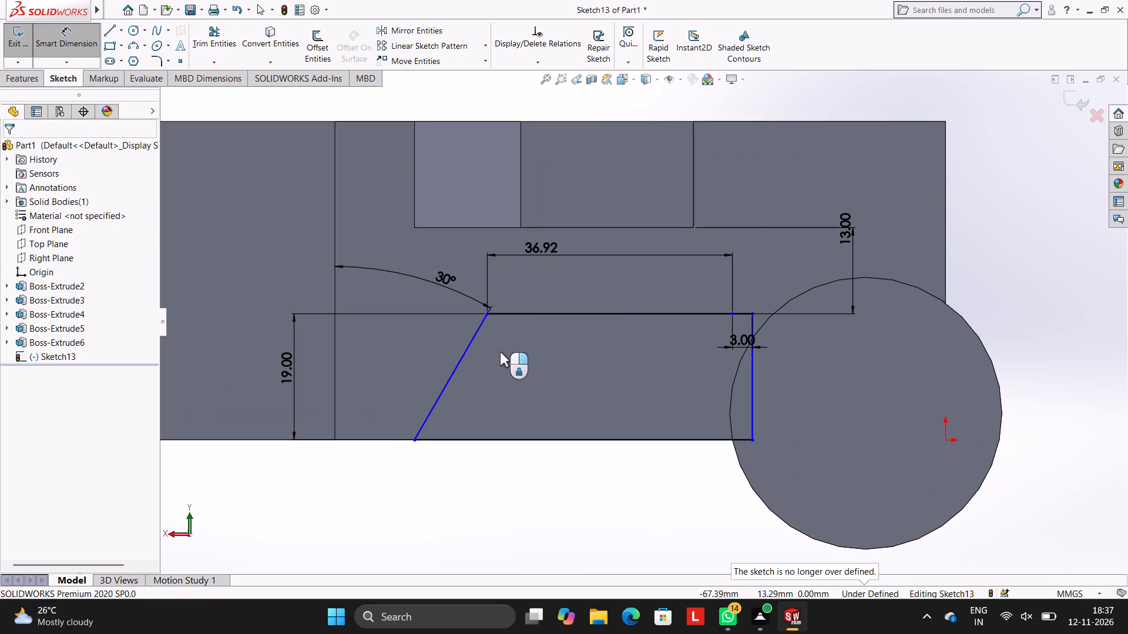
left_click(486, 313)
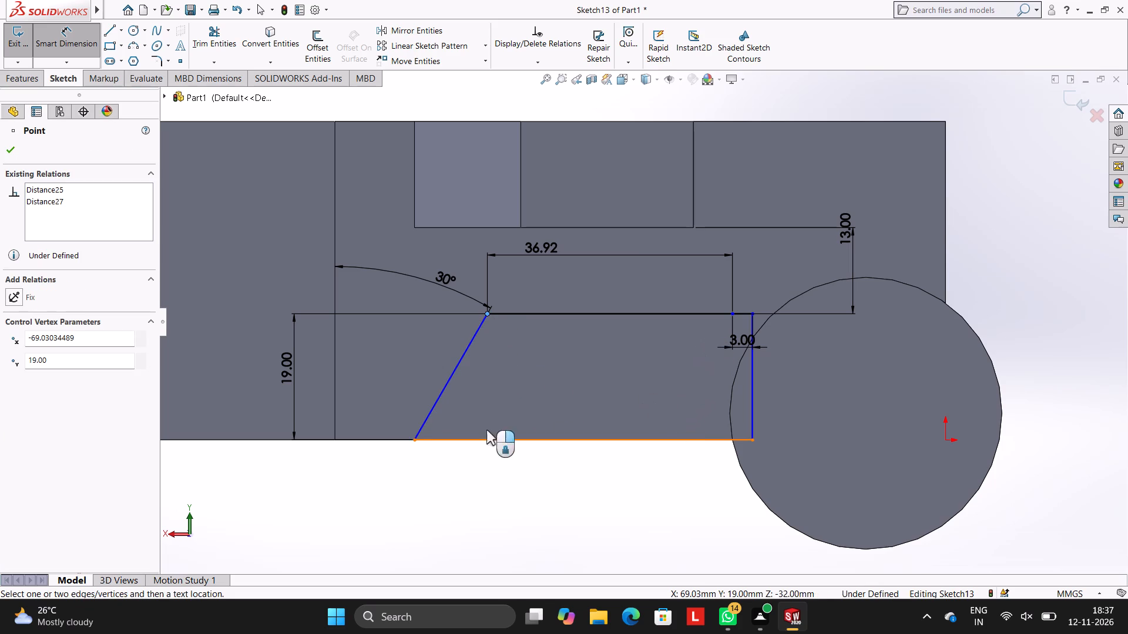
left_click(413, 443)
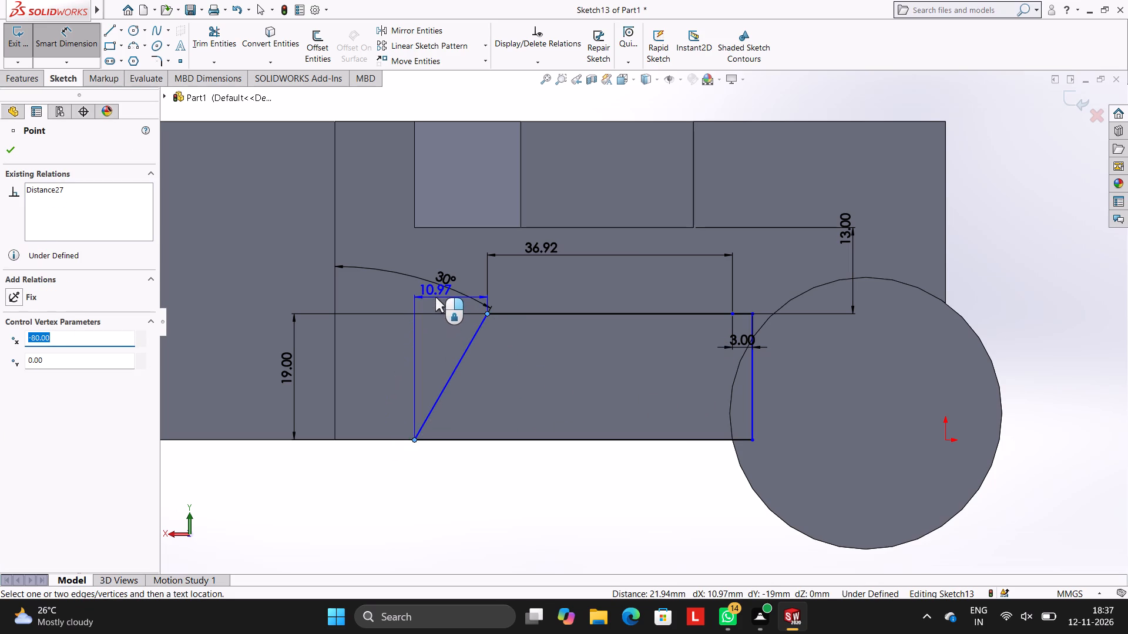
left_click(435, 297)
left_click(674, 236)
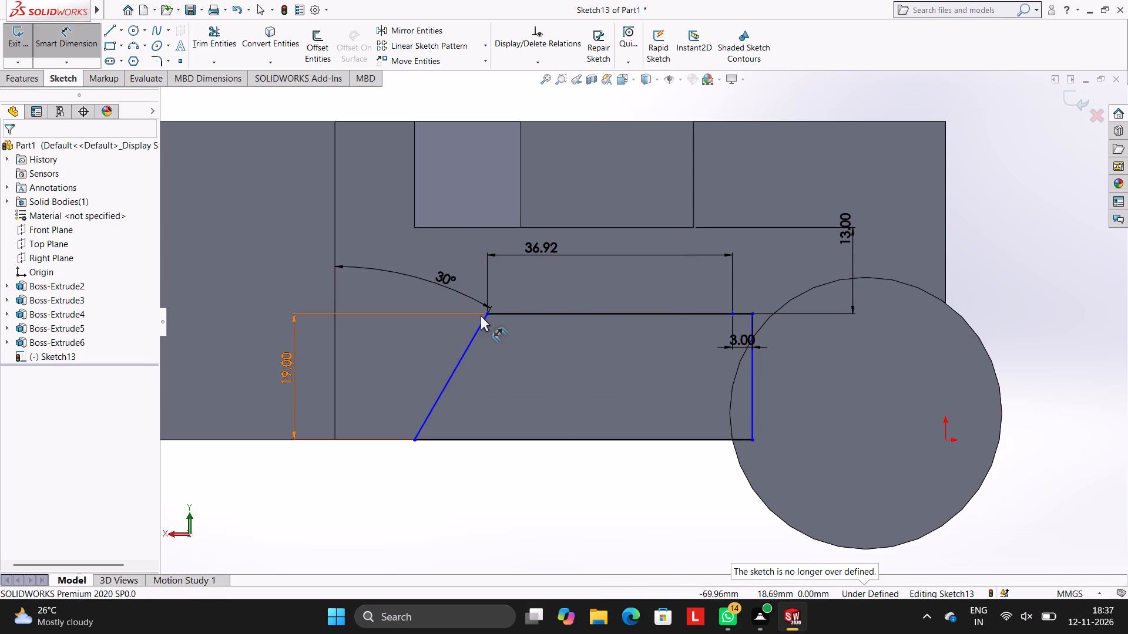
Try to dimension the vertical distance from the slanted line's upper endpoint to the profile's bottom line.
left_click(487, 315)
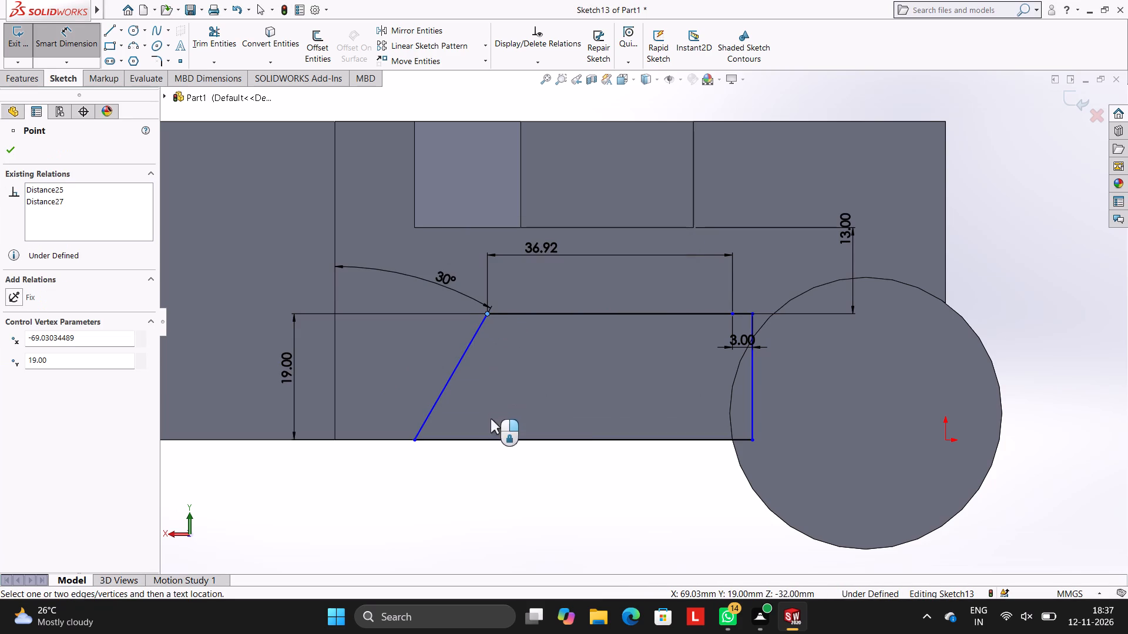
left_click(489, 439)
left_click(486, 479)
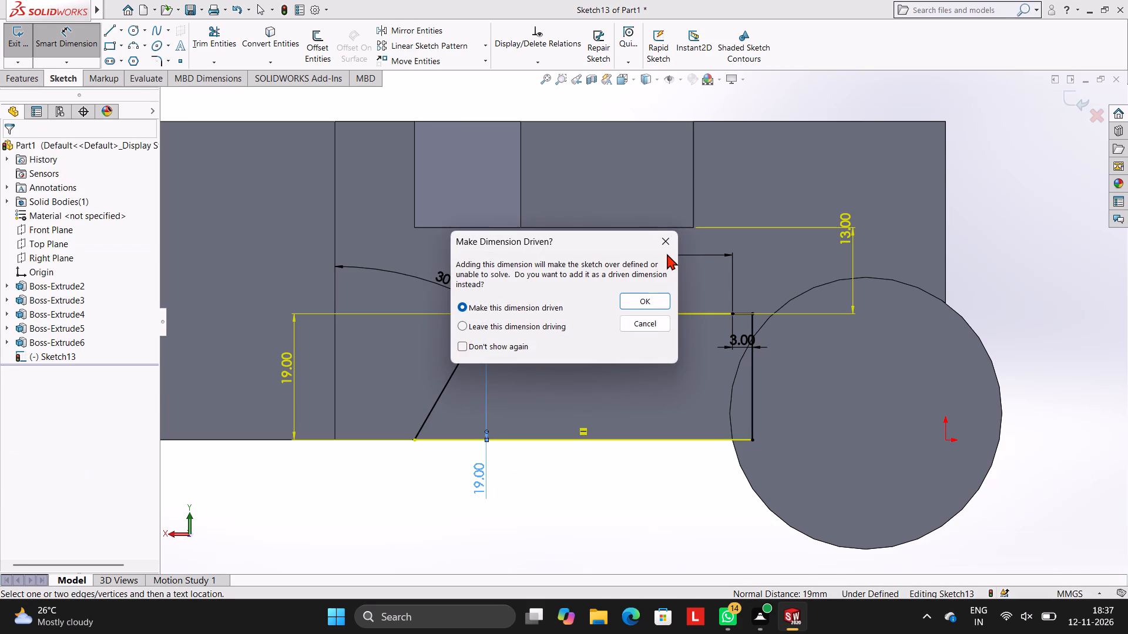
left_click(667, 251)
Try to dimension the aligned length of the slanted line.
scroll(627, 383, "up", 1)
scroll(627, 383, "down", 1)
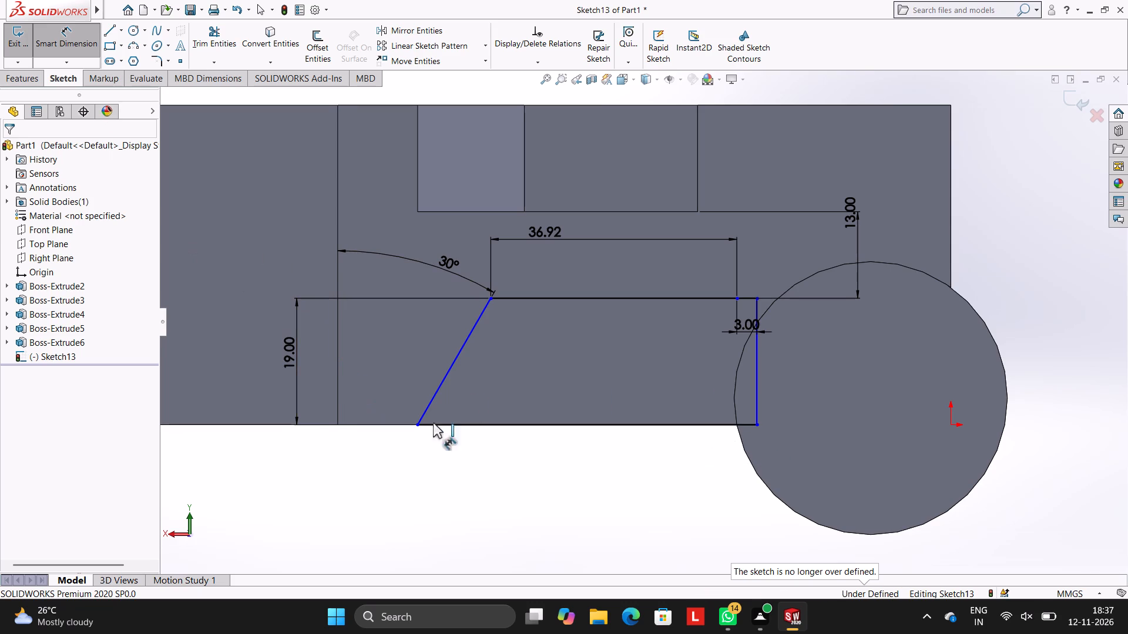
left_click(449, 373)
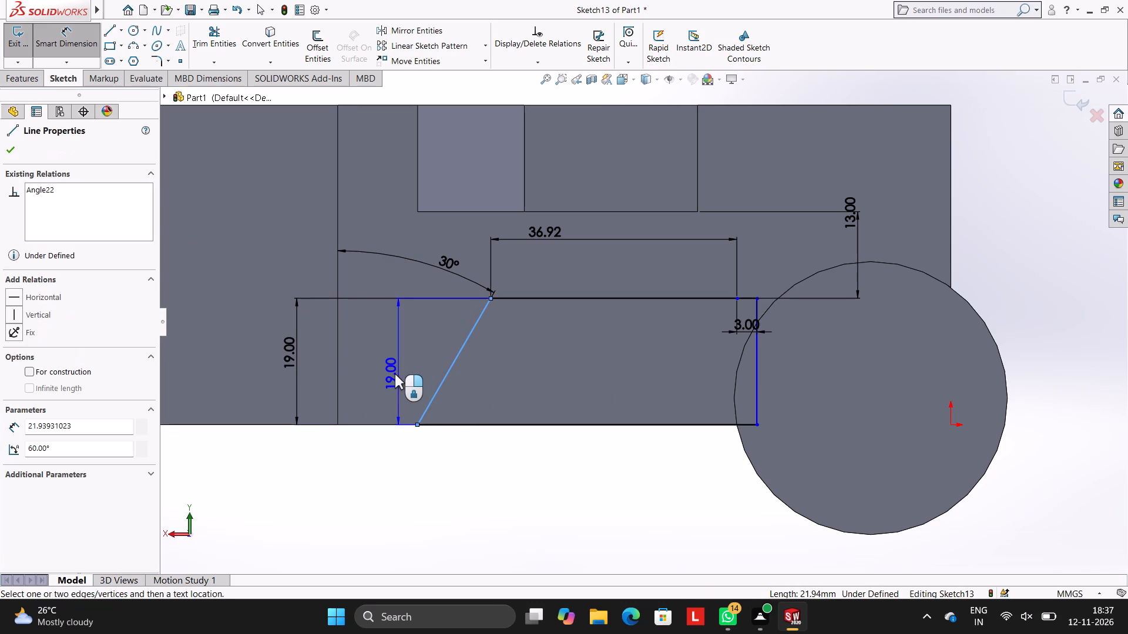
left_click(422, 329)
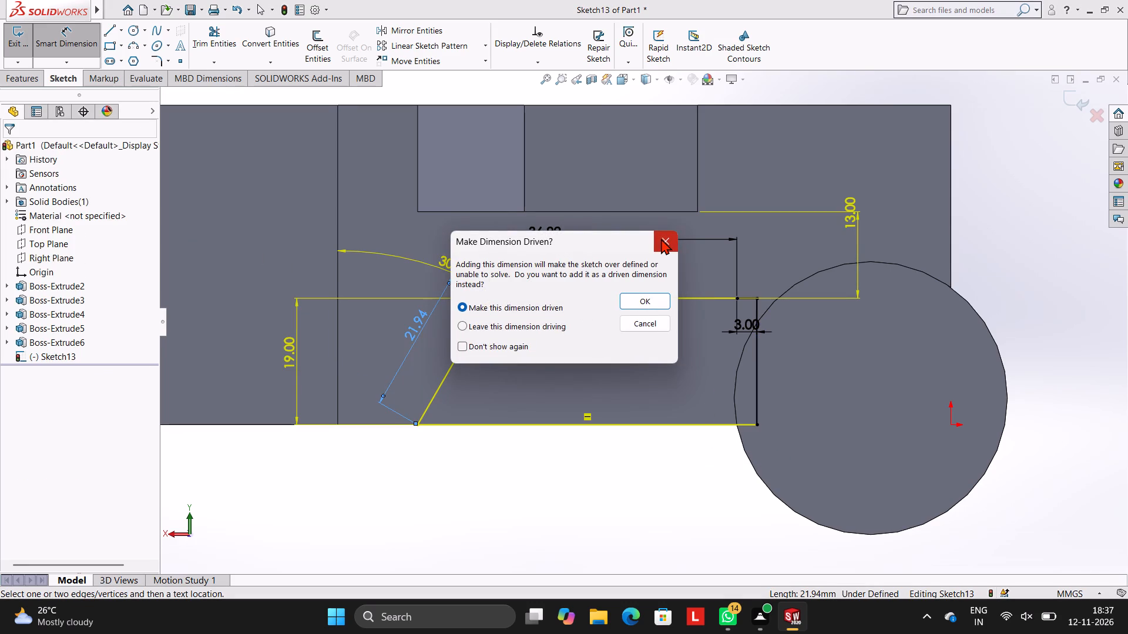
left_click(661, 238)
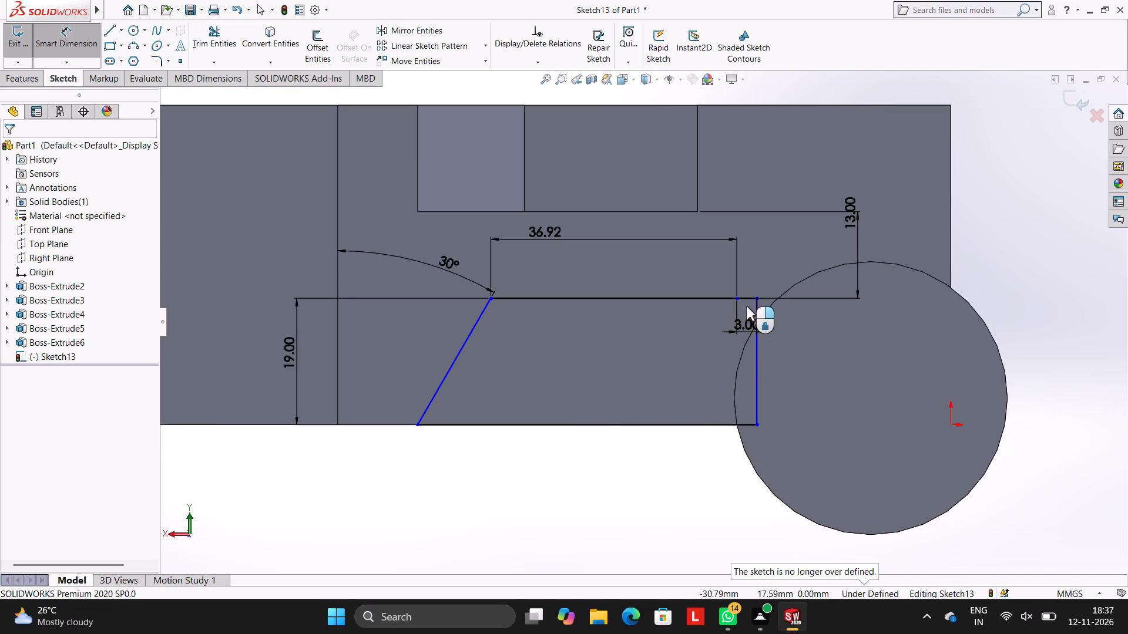
Dimension the horizontal distance from the start of the 3 mm extension to the block's vertical side edge near the cylinder, keeping the measured value.
scroll(746, 306, "down", 4)
scroll(741, 308, "up", 3)
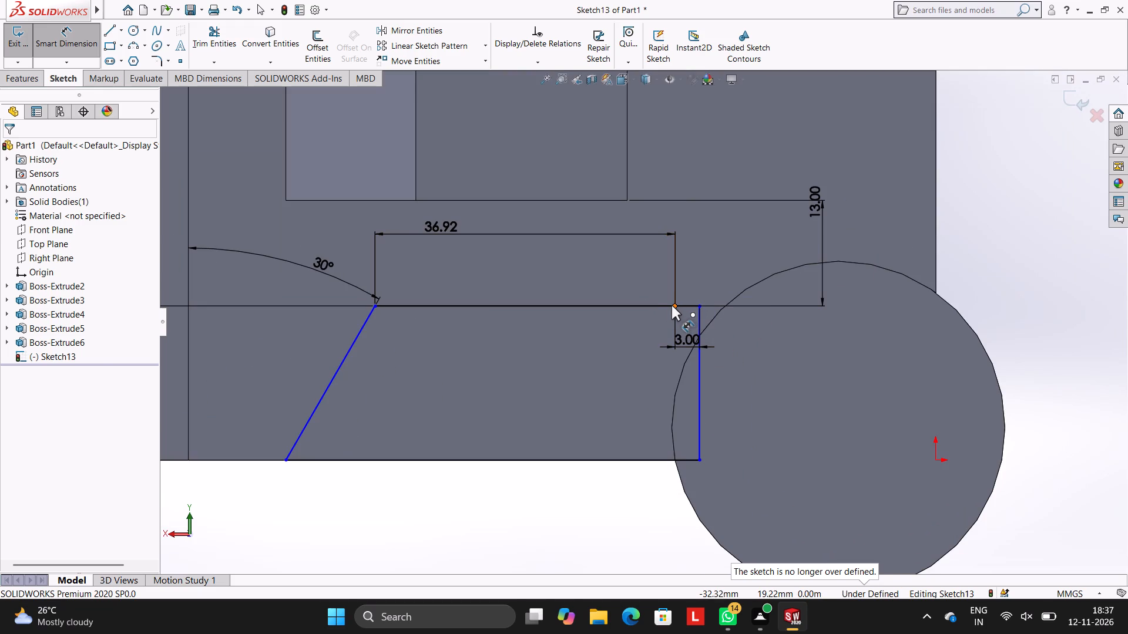
left_click(673, 305)
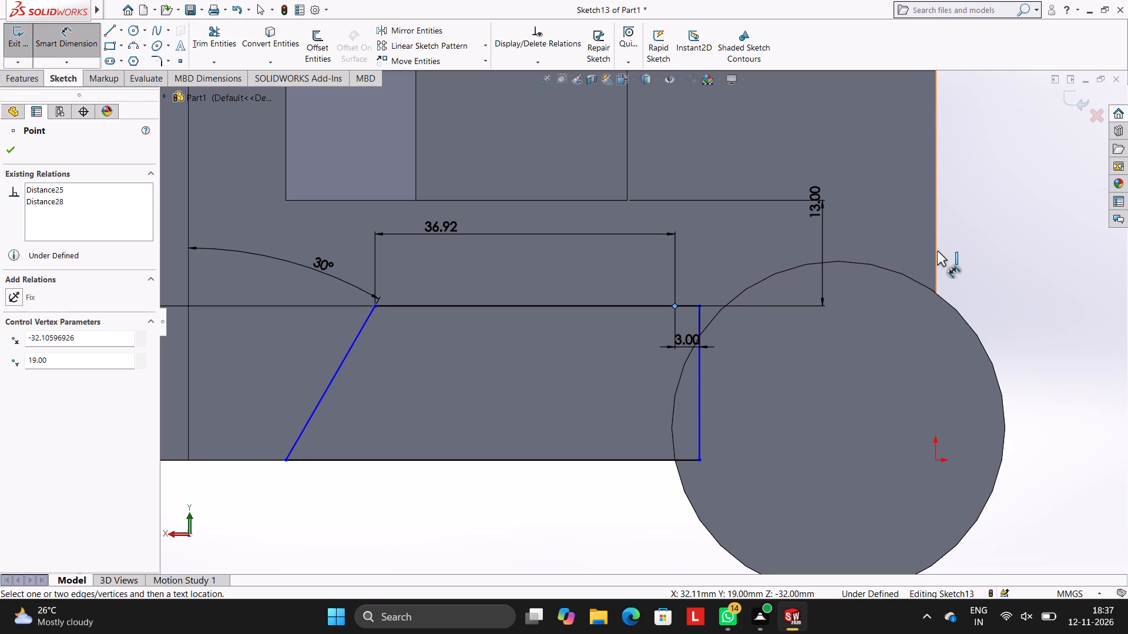
left_click(937, 251)
left_click(887, 120)
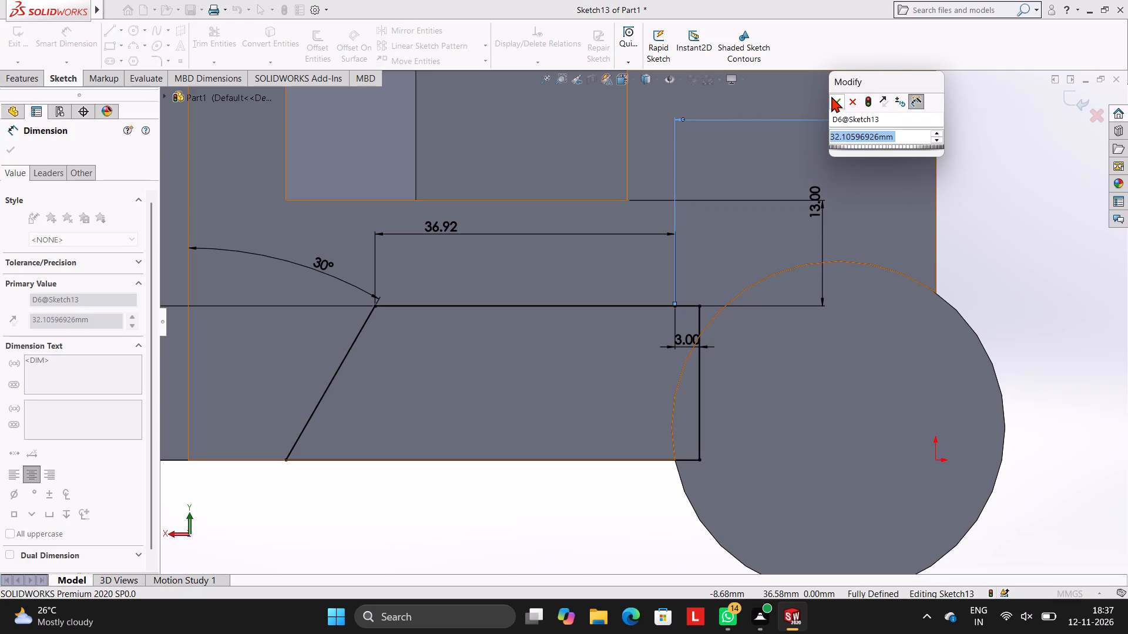
left_click(832, 98)
left_click(769, 174)
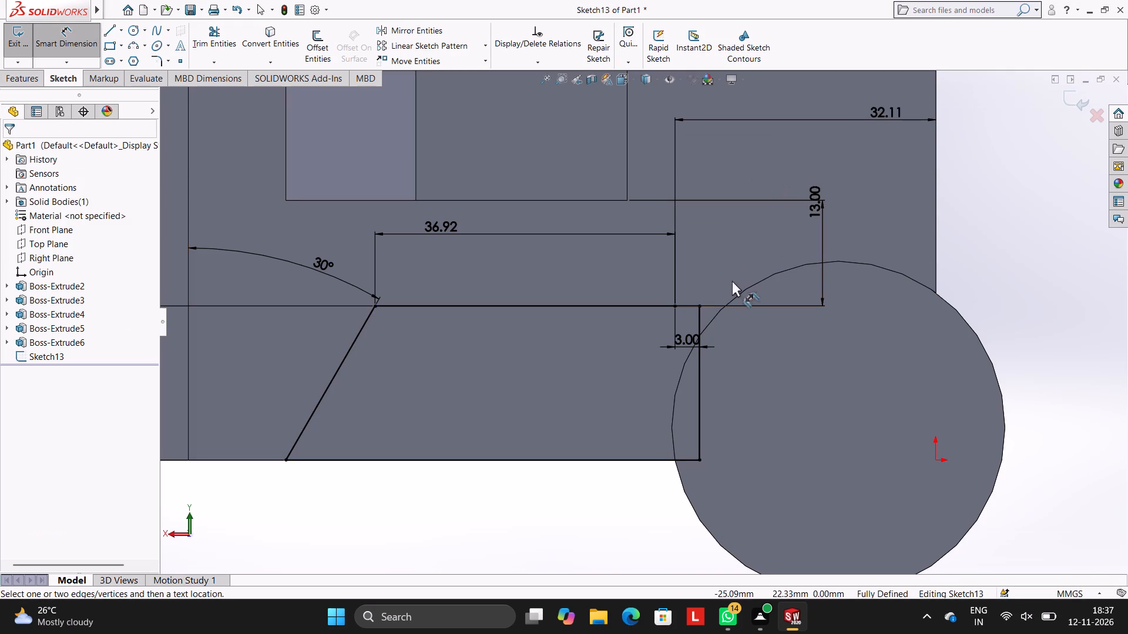
Cut-extrude the angled profile through the block and into the cylinder's side with a blind depth of 50 mm.
scroll(532, 328, "up", 2)
scroll(531, 325, "down", 1)
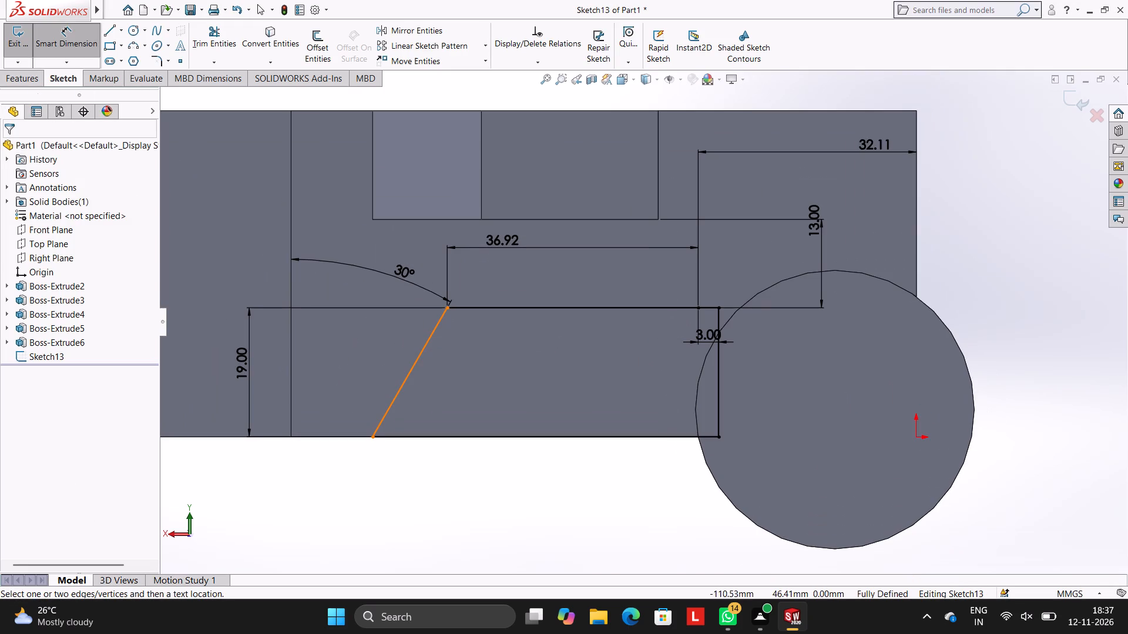
left_click(31, 78)
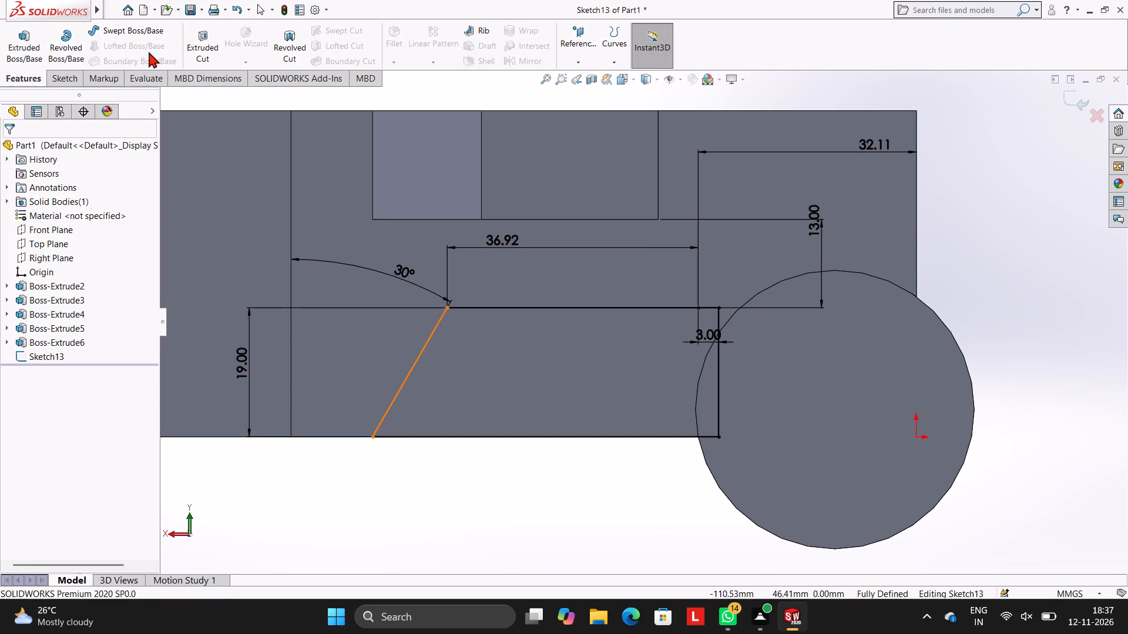
left_click(202, 42)
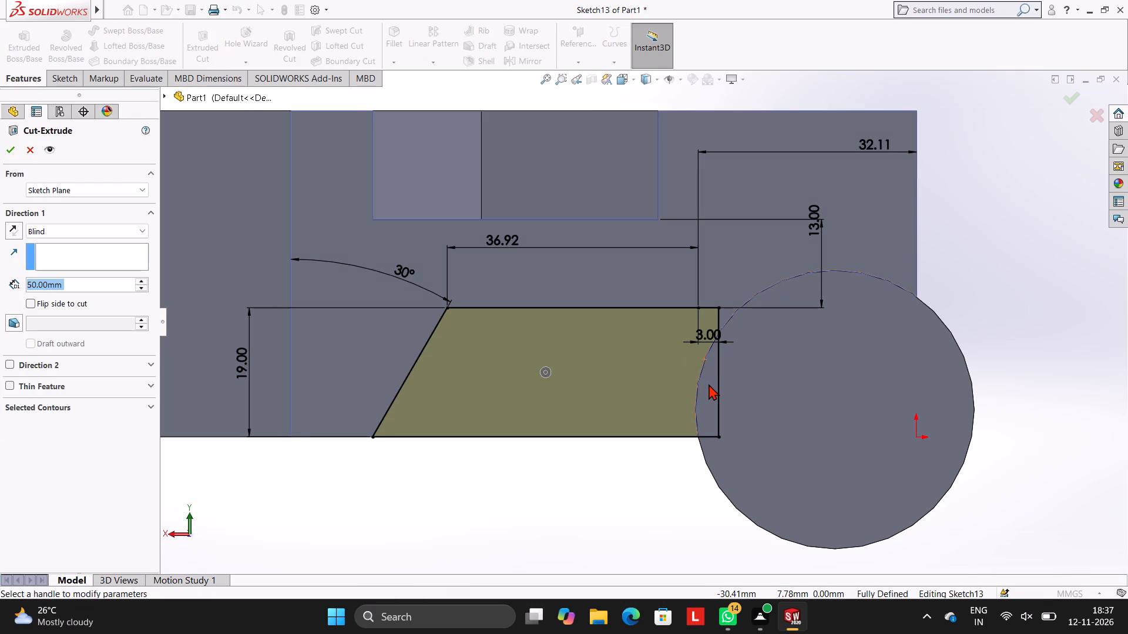
left_click(709, 384)
left_click(715, 385)
scroll(715, 385, "down", 5)
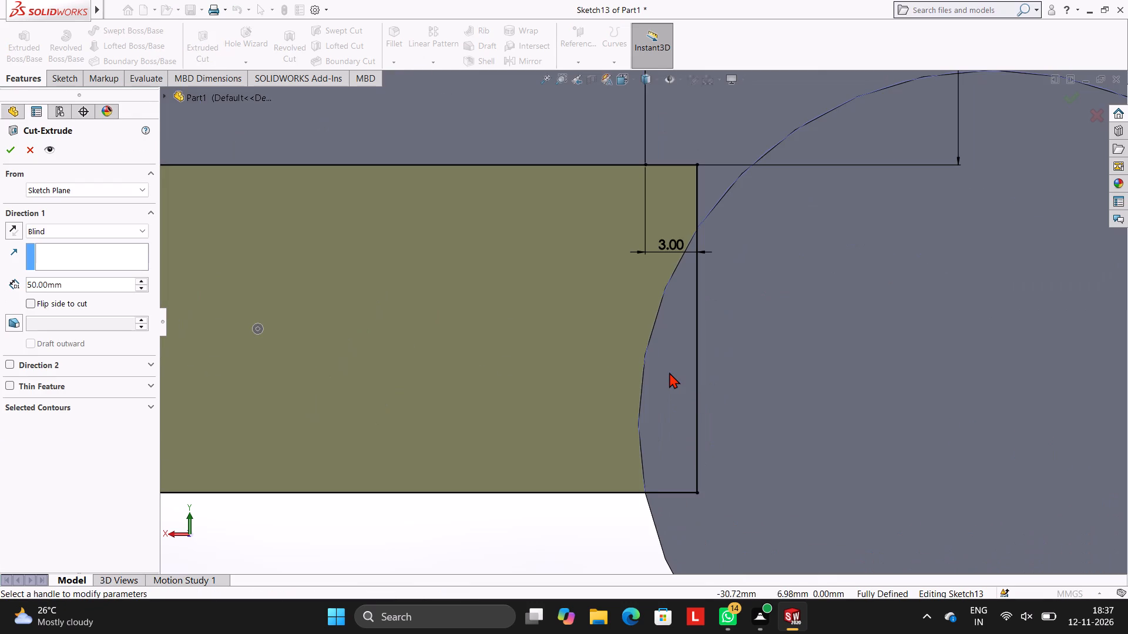
left_click(669, 372)
scroll(615, 353, "up", 4)
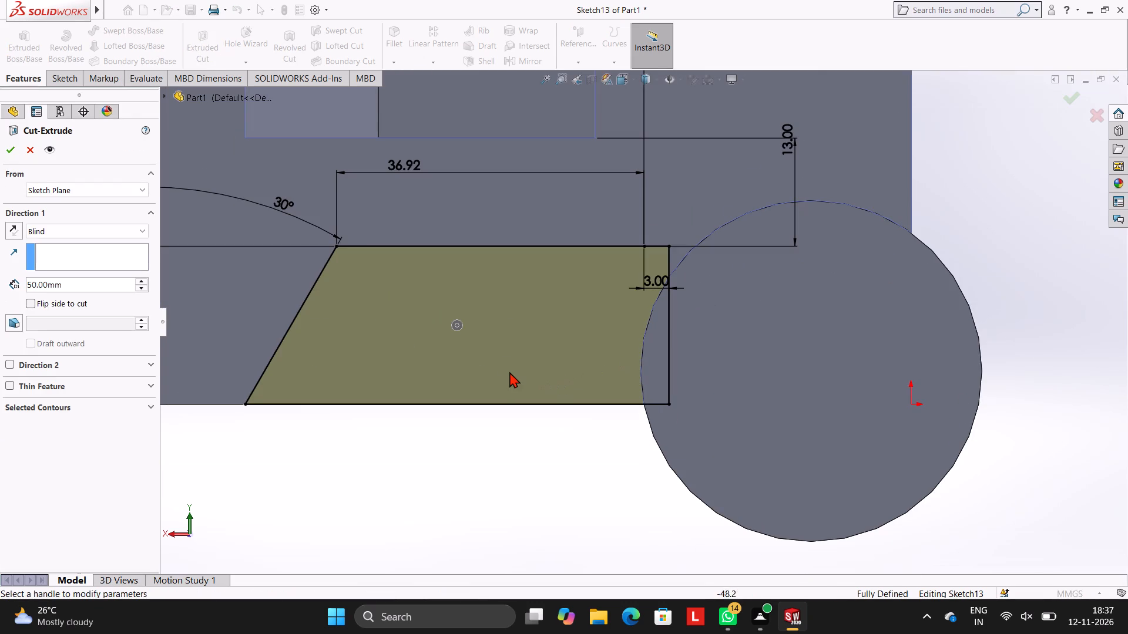
left_click(14, 158)
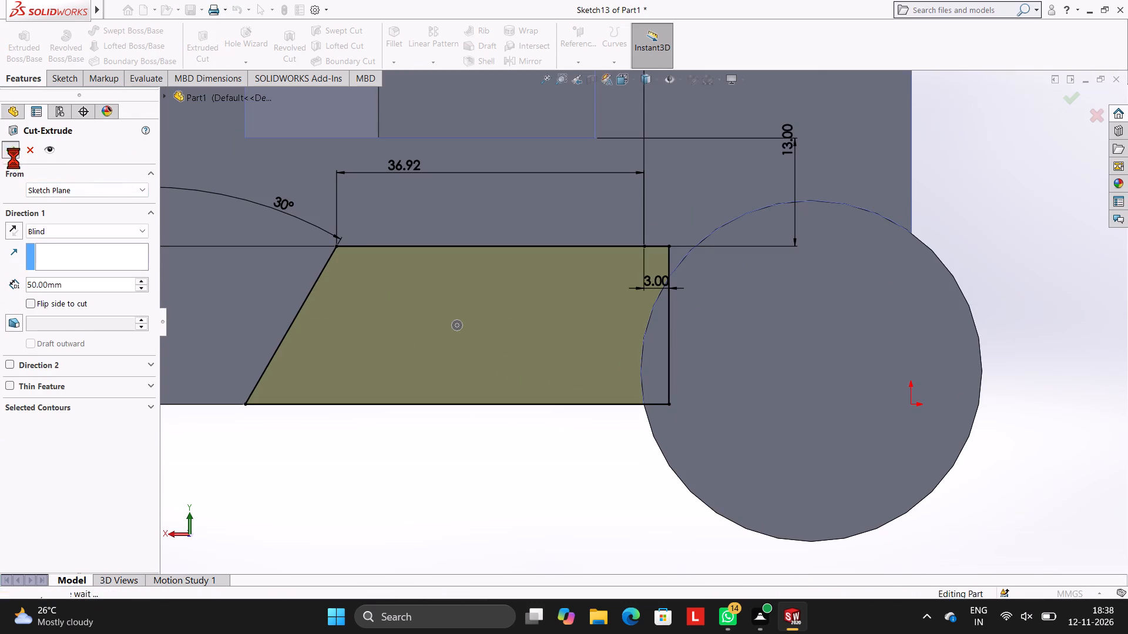
left_click(507, 429)
Examine the new angled cut and the notch it leaves in the cylinder from several sides.
middle_click_drag(647, 450, 652, 315)
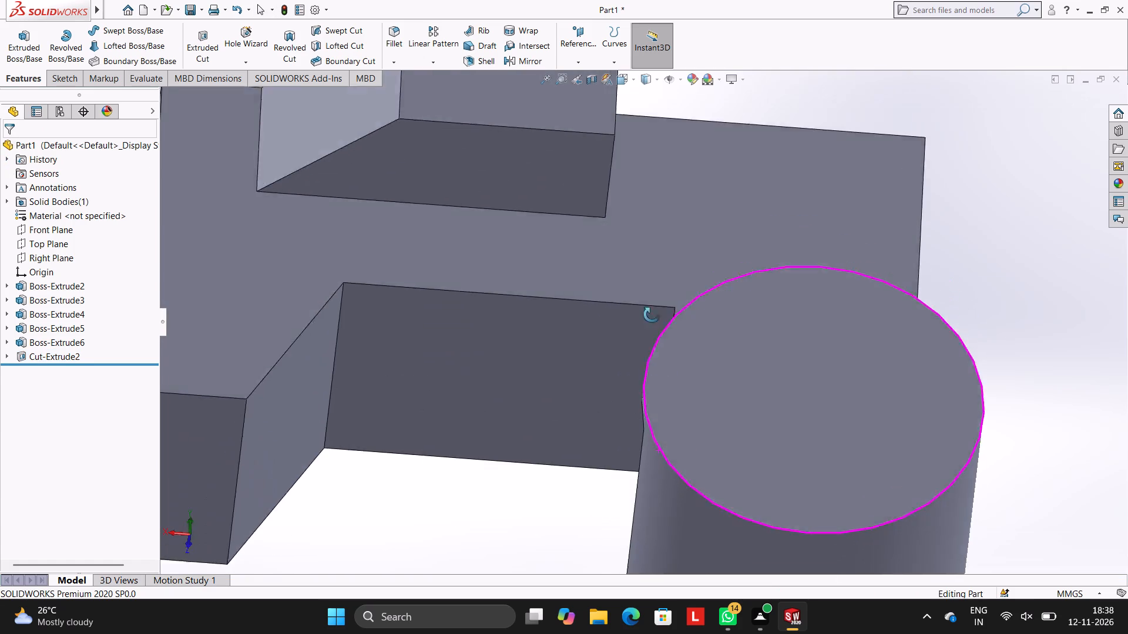
middle_click_drag(652, 315, 651, 312)
scroll(674, 402, "up", 2)
middle_click_drag(763, 413, 778, 293)
scroll(672, 416, "up", 1)
middle_click_drag(720, 416, 744, 346)
scroll(747, 346, "up", 4)
middle_click_drag(744, 346, 743, 346)
middle_click_drag(765, 397, 790, 312)
middle_click_drag(649, 398, 660, 353)
middle_click_drag(631, 356, 639, 429)
scroll(639, 427, "up", 3)
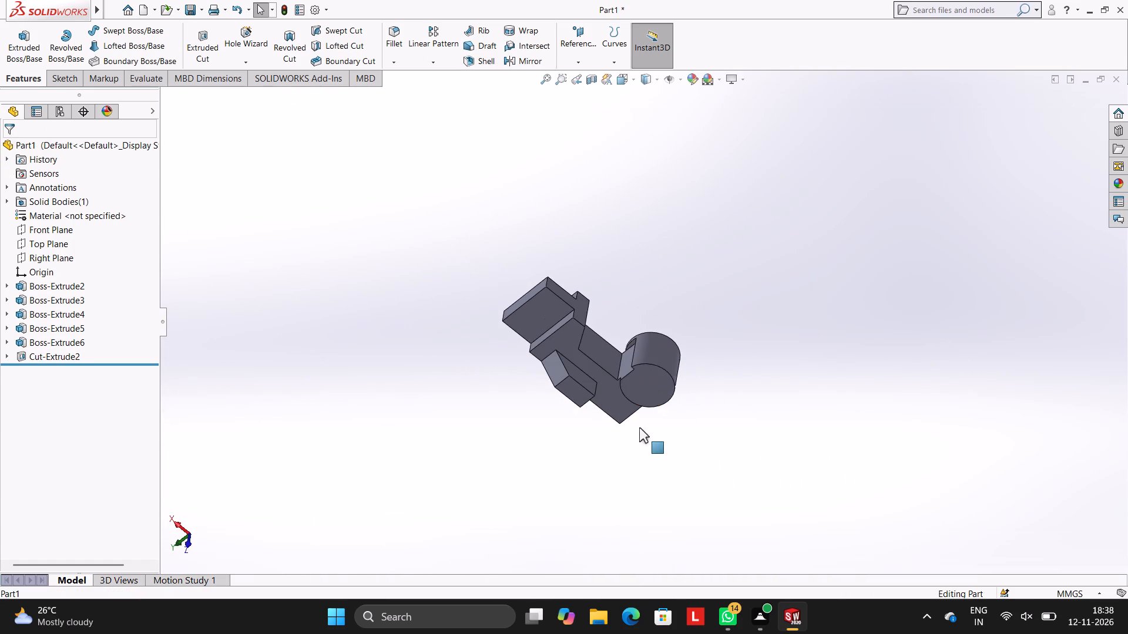
Open a new sketch on the cylinder's notched flat end face and view it face-on.
scroll(619, 362, "down", 5)
middle_click_drag(785, 312, 757, 241)
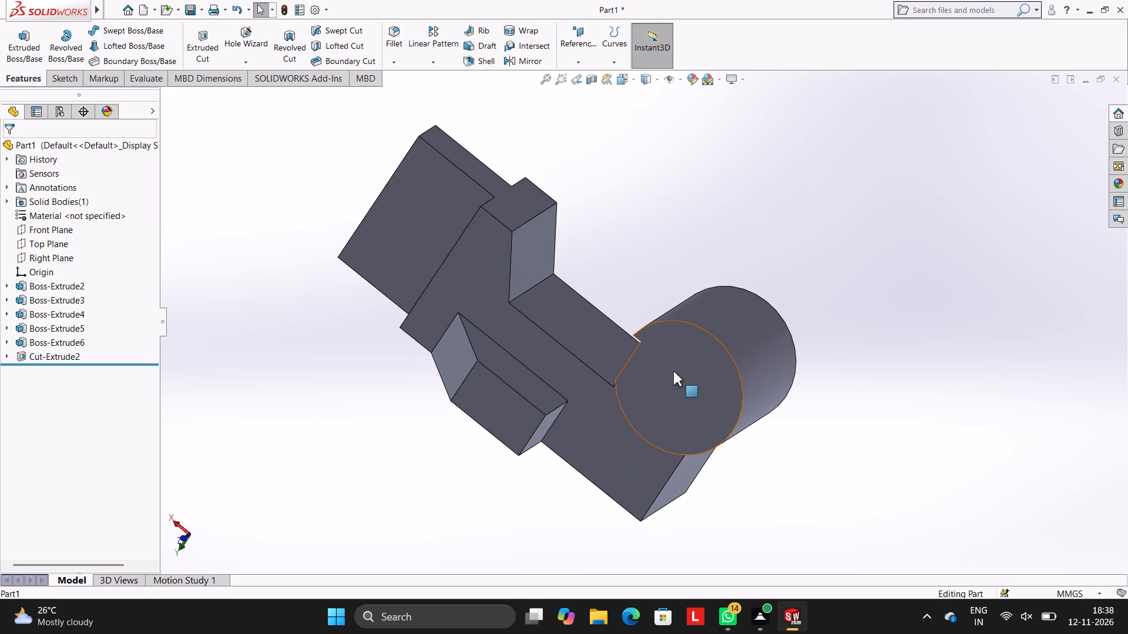
left_click(673, 371)
left_click(727, 332)
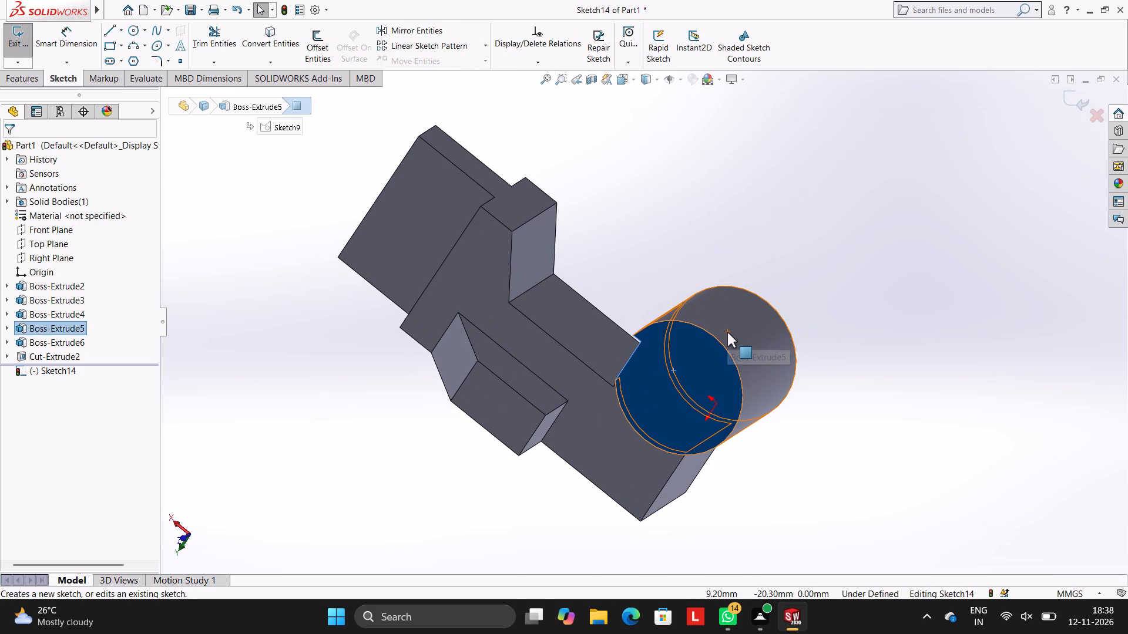
key("ctrl+8")
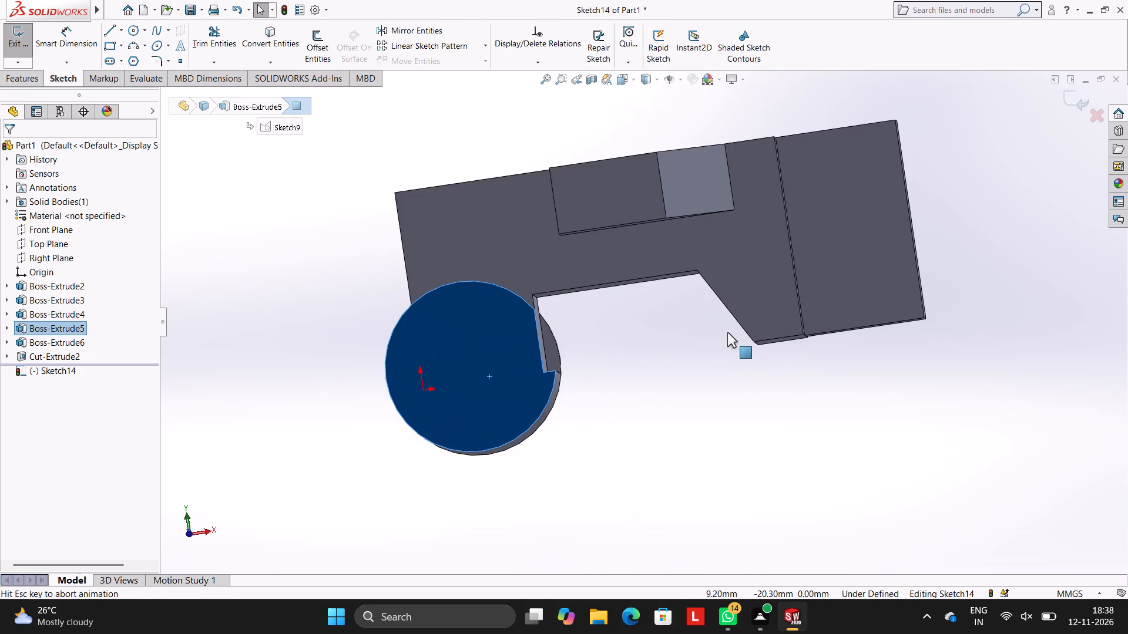
scroll(502, 358, "up", 2)
scroll(503, 358, "down", 2)
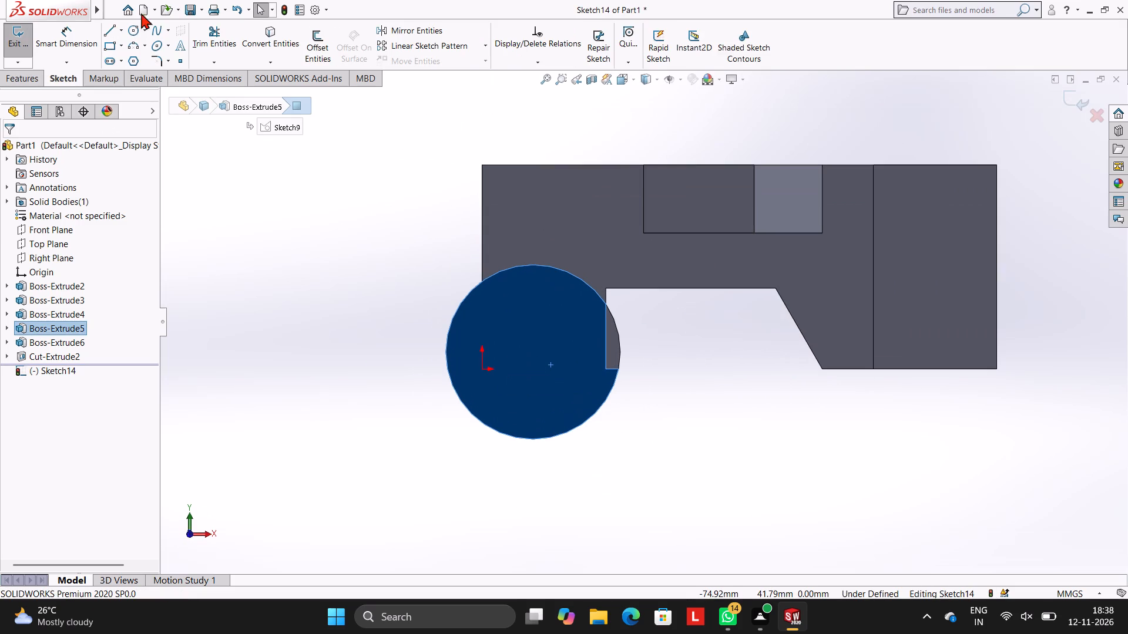
Sketch a circle of 20.5 mm radius centred on the cylinder's axis, matching its outer edge.
left_click(130, 26)
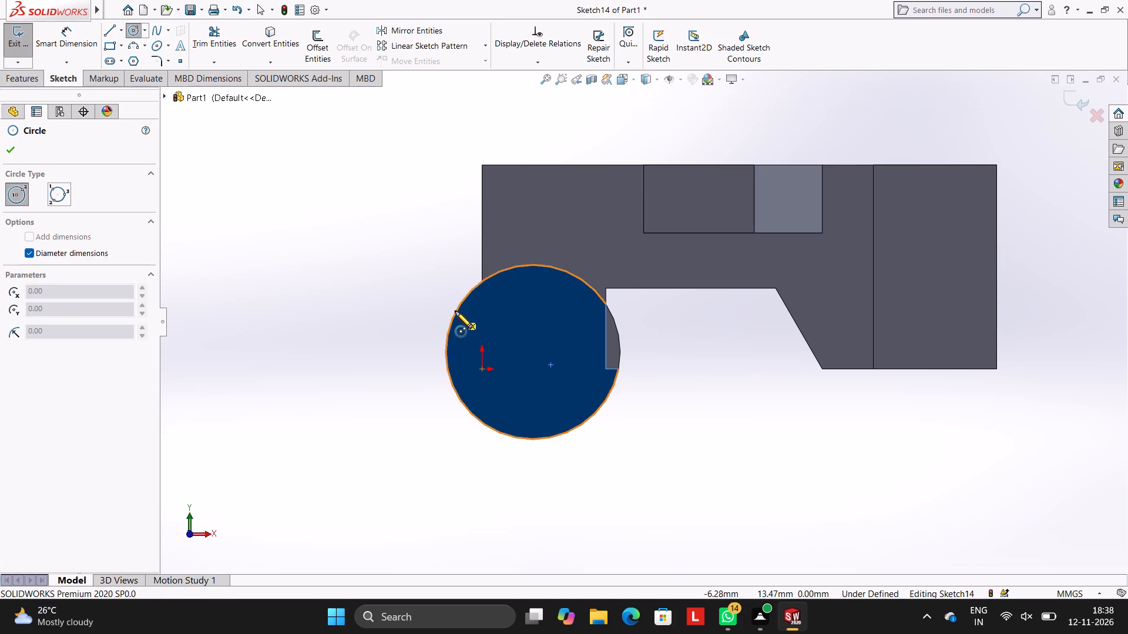
scroll(455, 311, "down", 6)
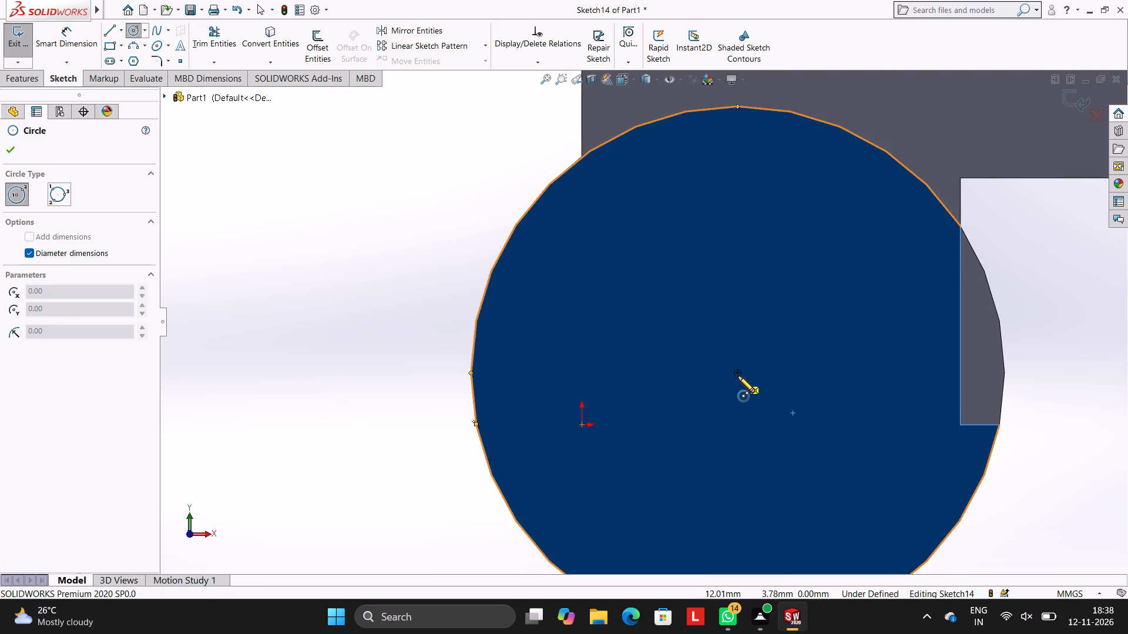
left_click(738, 373)
left_click(882, 150)
scroll(895, 311, "up", 2)
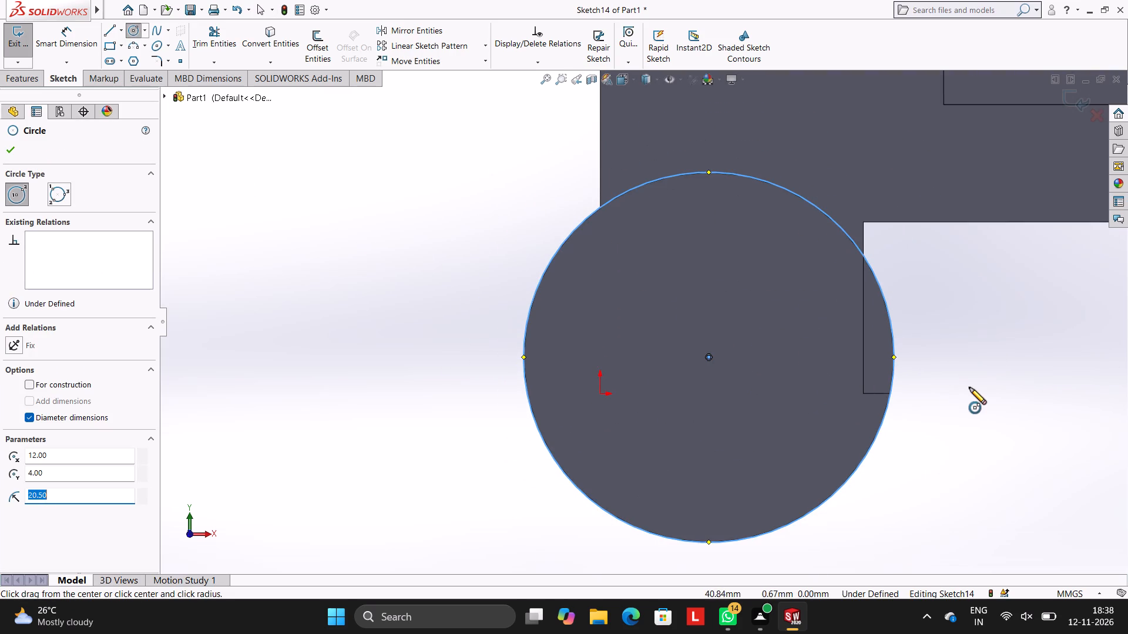
key("Escape")
key("Escape")
key("Escape")
scroll(968, 347, "up", 3)
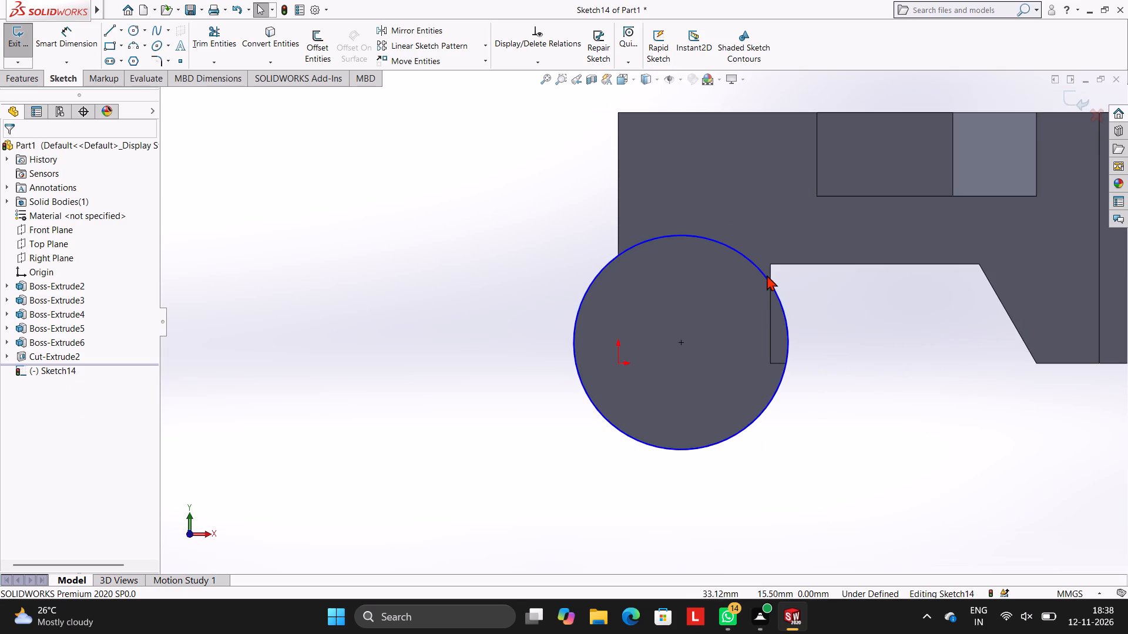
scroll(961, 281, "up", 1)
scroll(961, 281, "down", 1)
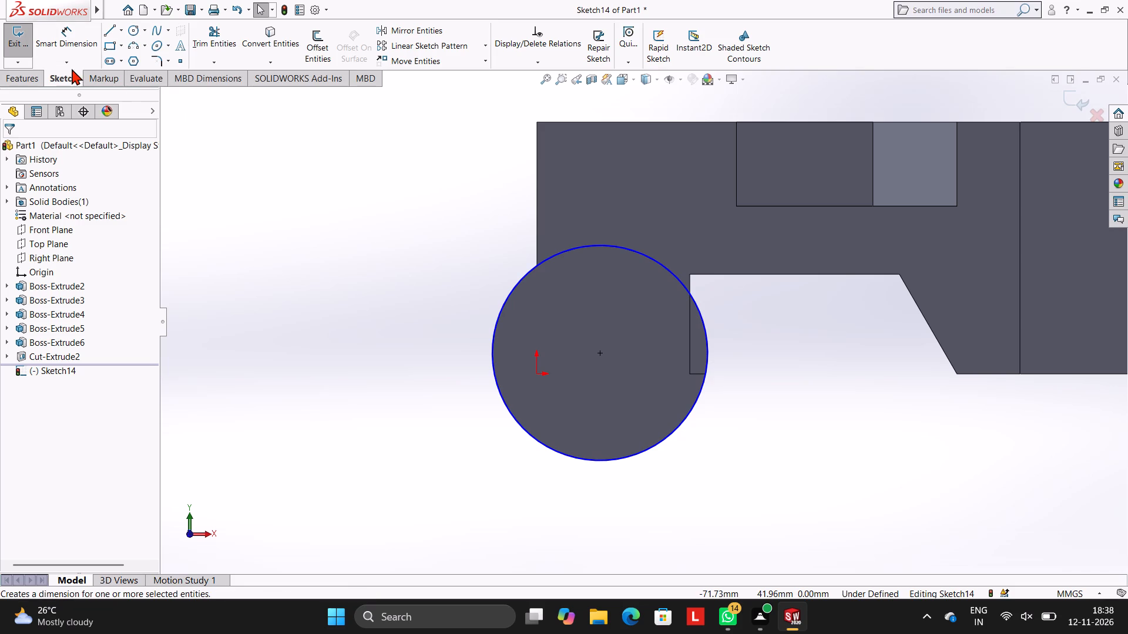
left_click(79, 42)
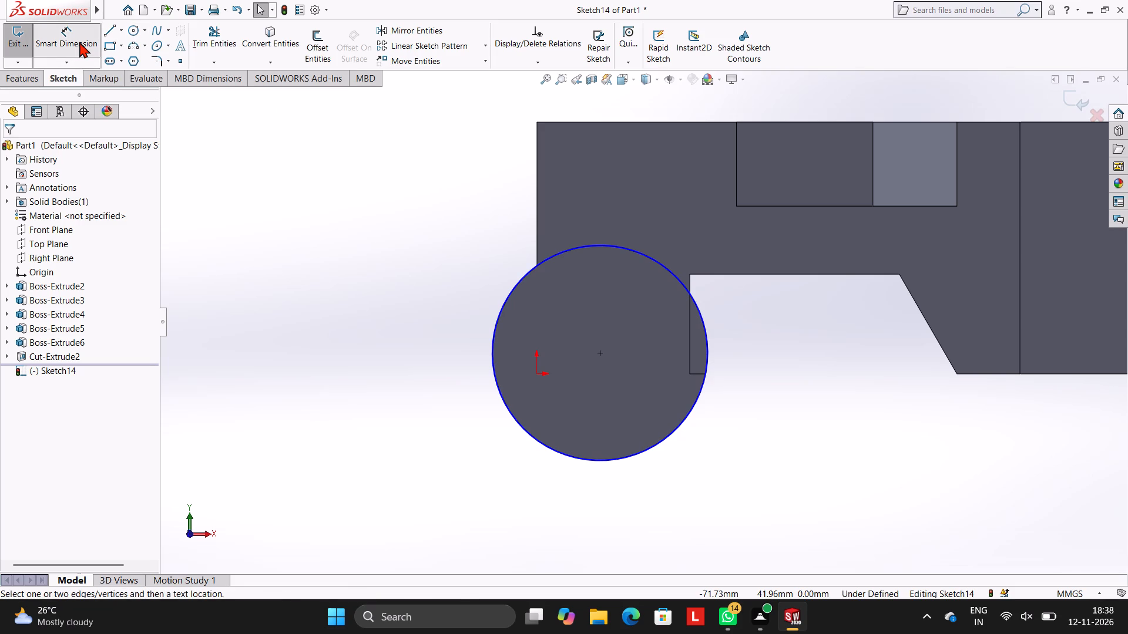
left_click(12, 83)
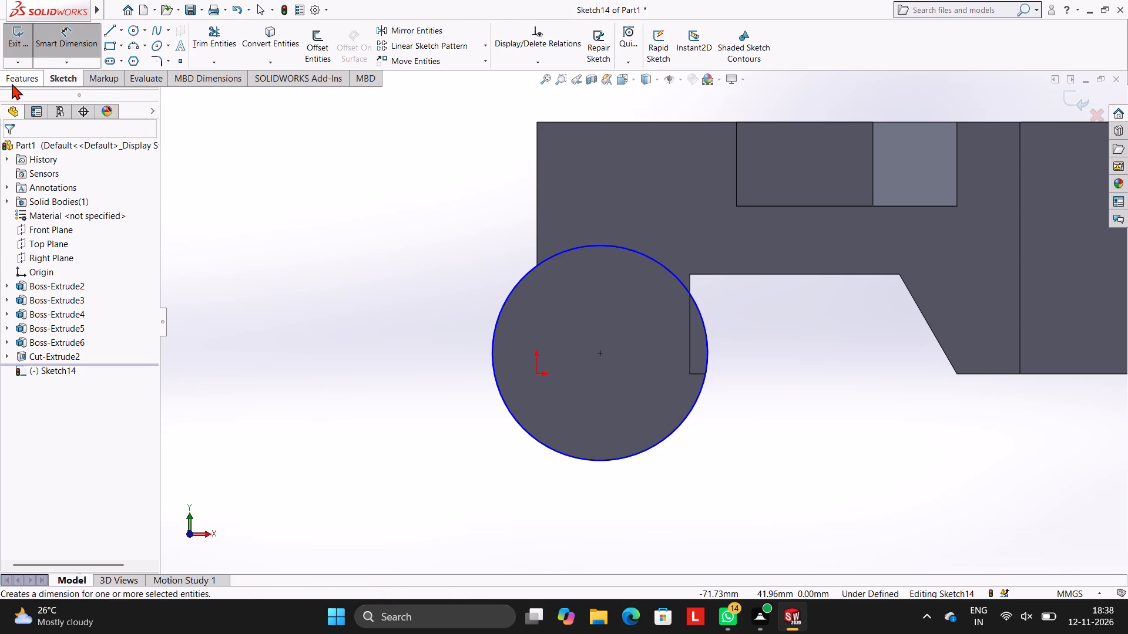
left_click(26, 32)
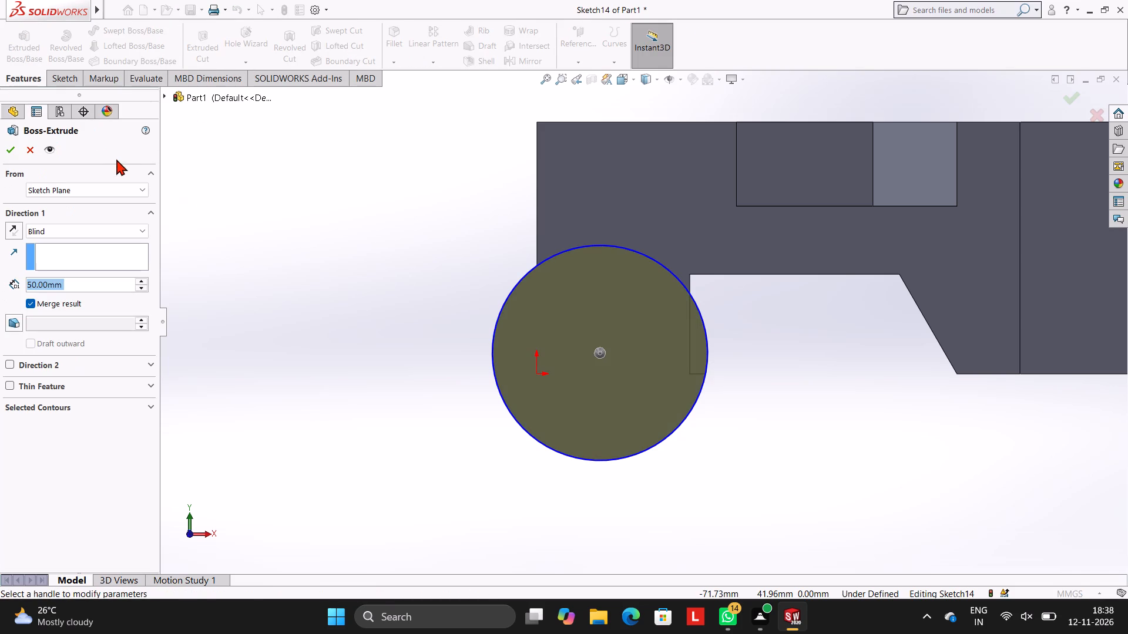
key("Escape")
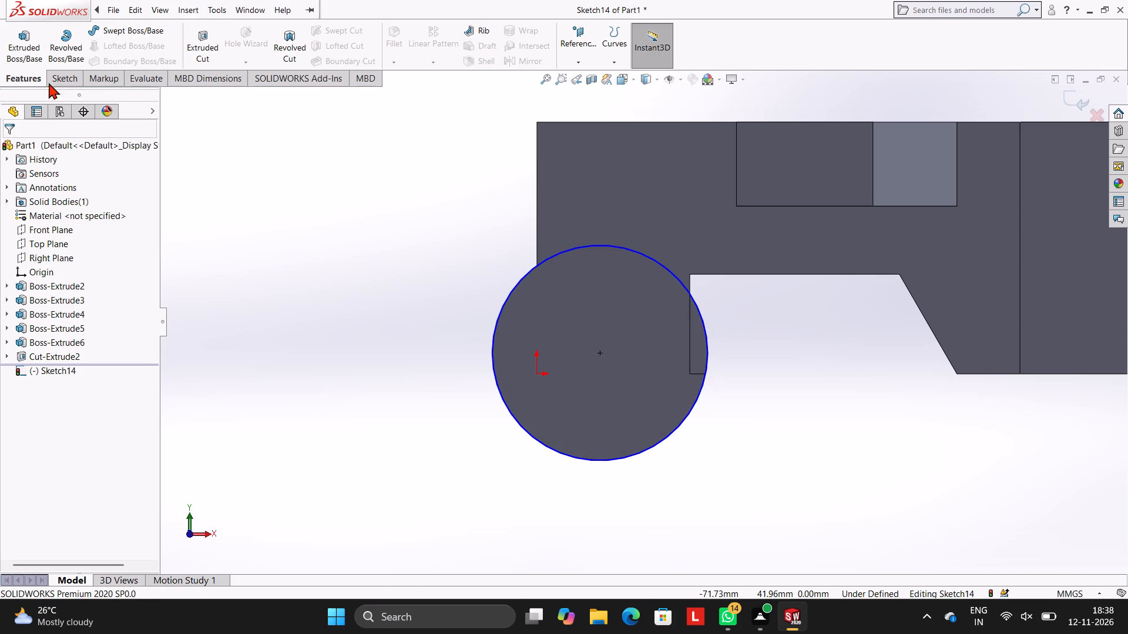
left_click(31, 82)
Dimension the diameter of the circle on the cylinder's end face.
left_click(76, 80)
left_click(79, 50)
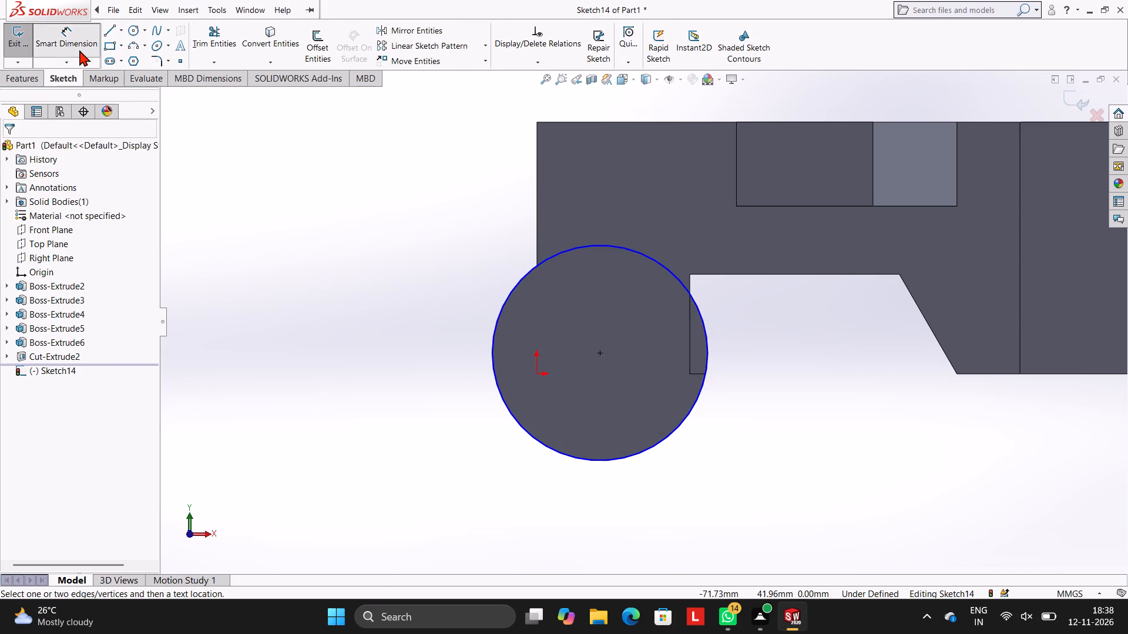
left_click(505, 301)
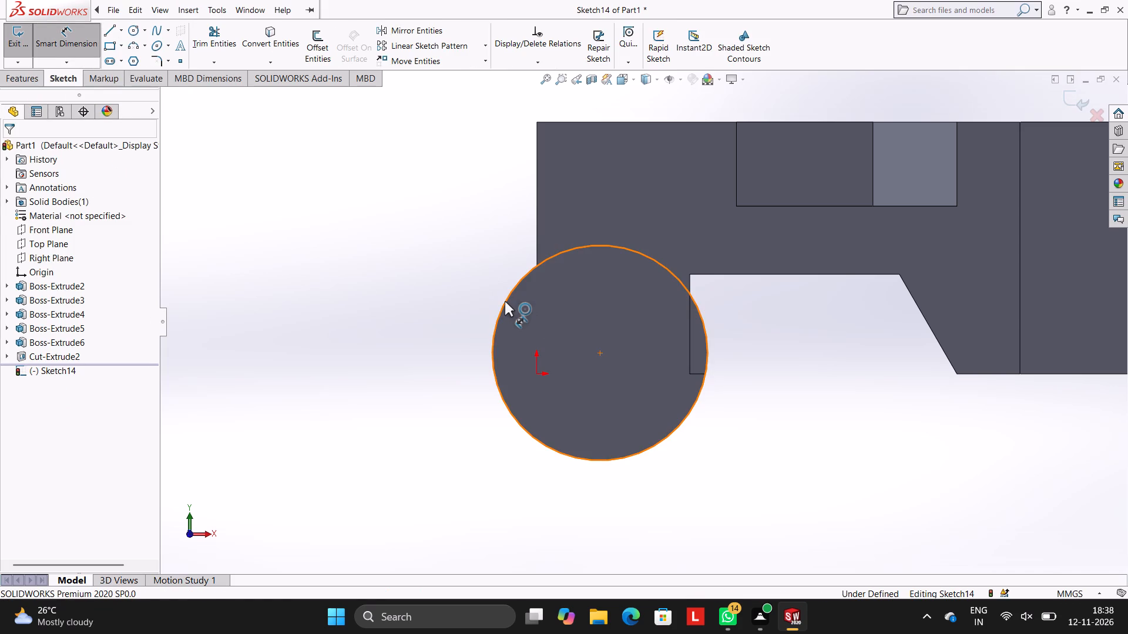
left_click(435, 220)
left_click(384, 195)
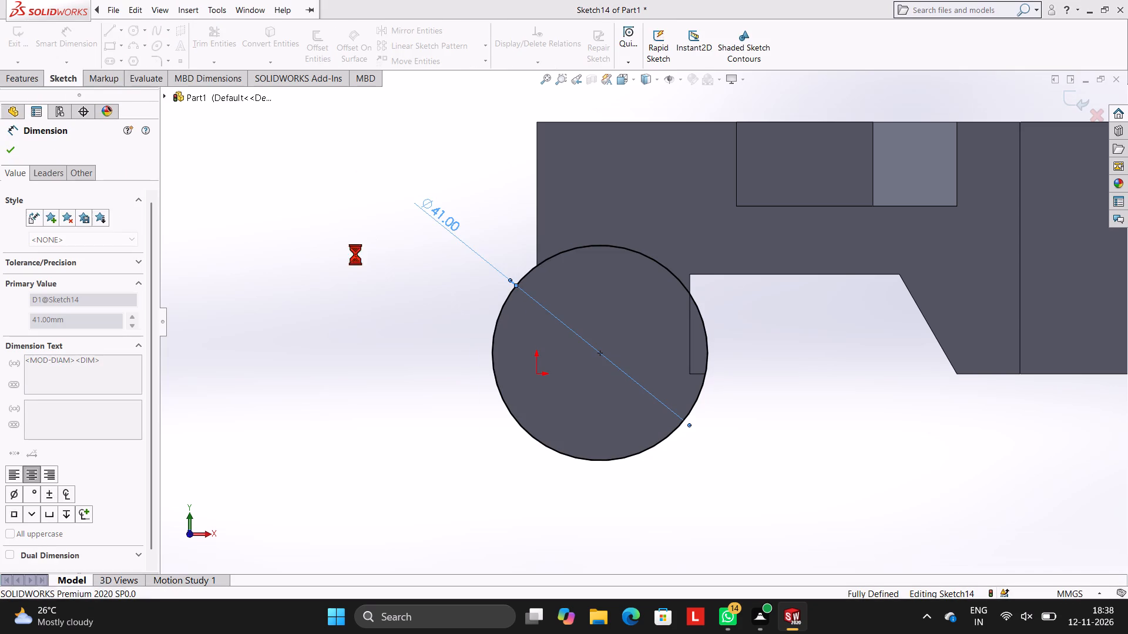
left_click(342, 265)
Start a blind boss extrusion of the dimensioned circle, reversing its direction so it runs back along the existing cylinder.
left_click(35, 79)
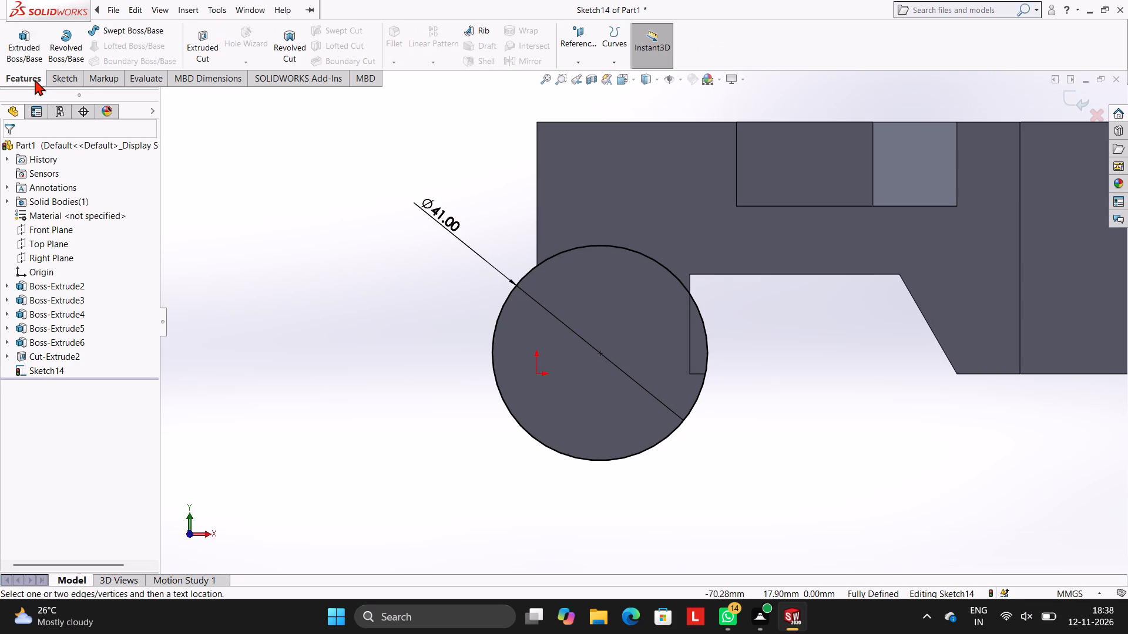
left_click(26, 36)
middle_click_drag(837, 386, 817, 350)
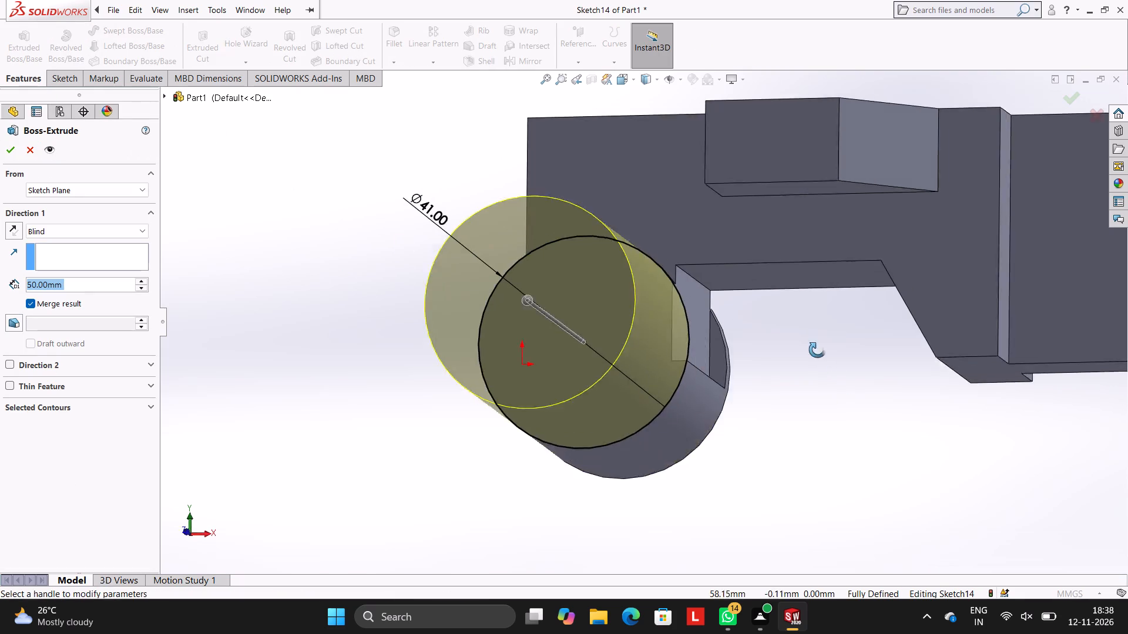
middle_click_drag(817, 350, 808, 300)
left_click(9, 225)
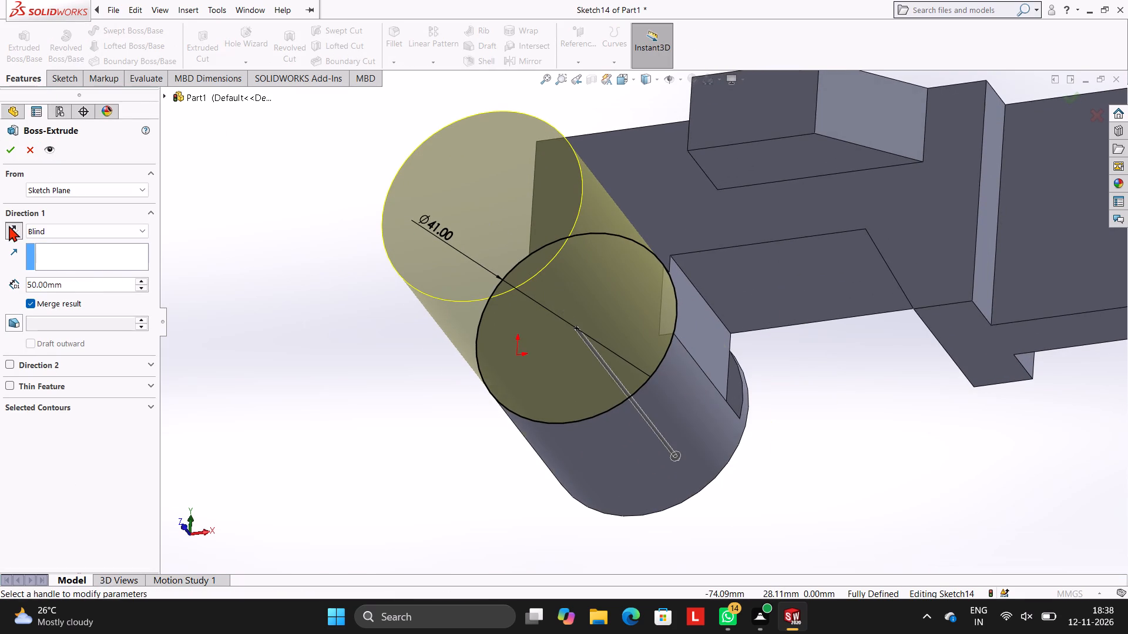
scroll(588, 376, "down", 1)
middle_click_drag(592, 376, 597, 268)
scroll(638, 358, "up", 3)
middle_click_drag(720, 372, 694, 320)
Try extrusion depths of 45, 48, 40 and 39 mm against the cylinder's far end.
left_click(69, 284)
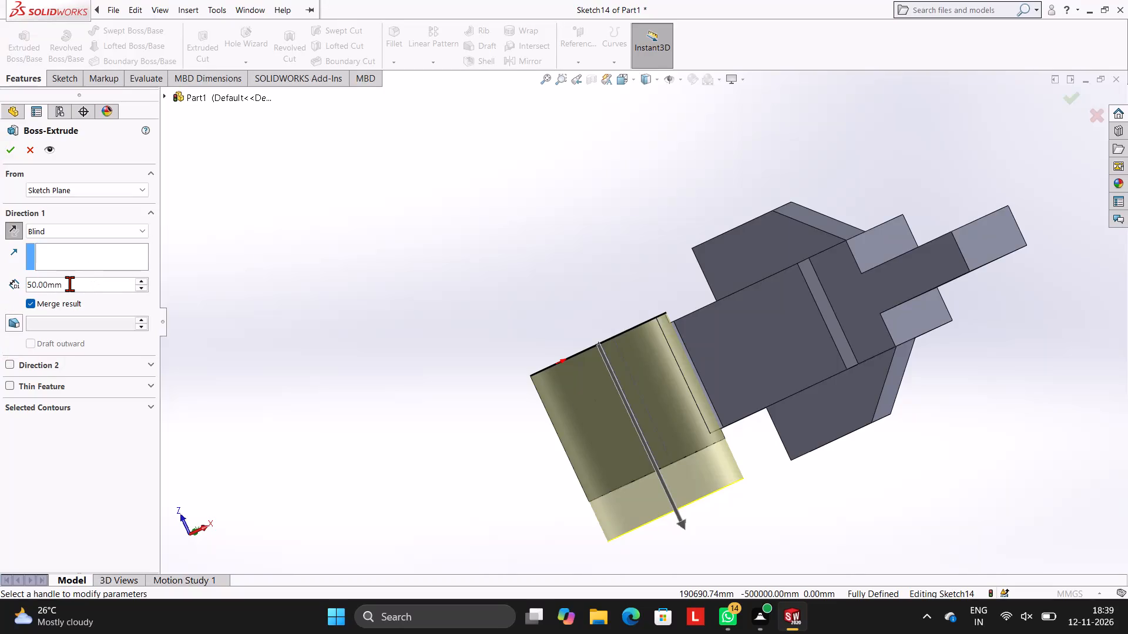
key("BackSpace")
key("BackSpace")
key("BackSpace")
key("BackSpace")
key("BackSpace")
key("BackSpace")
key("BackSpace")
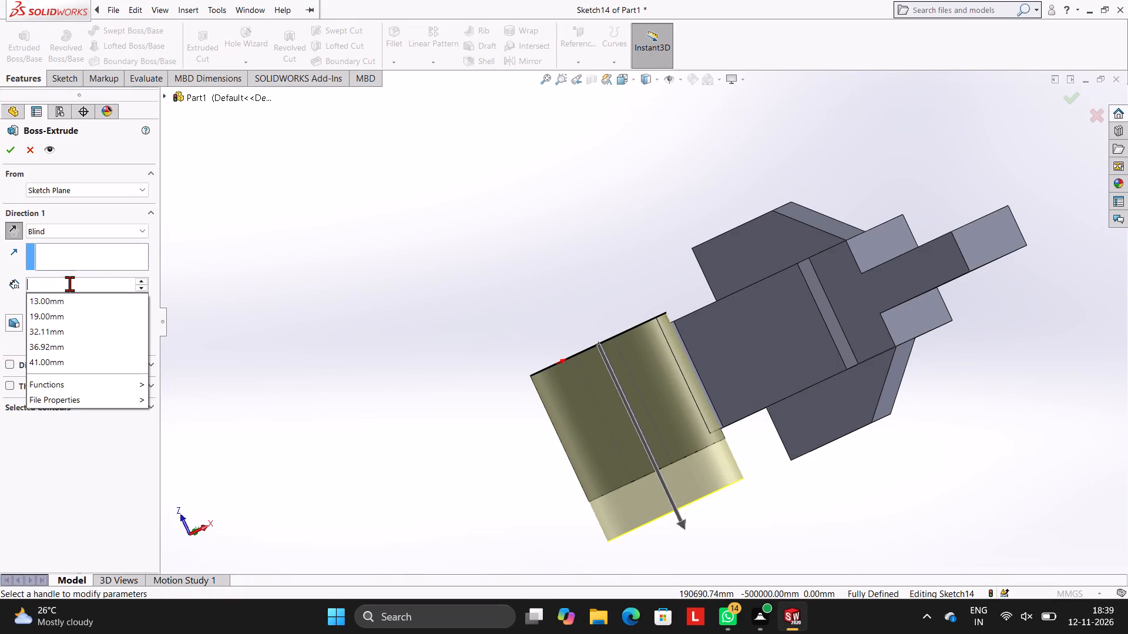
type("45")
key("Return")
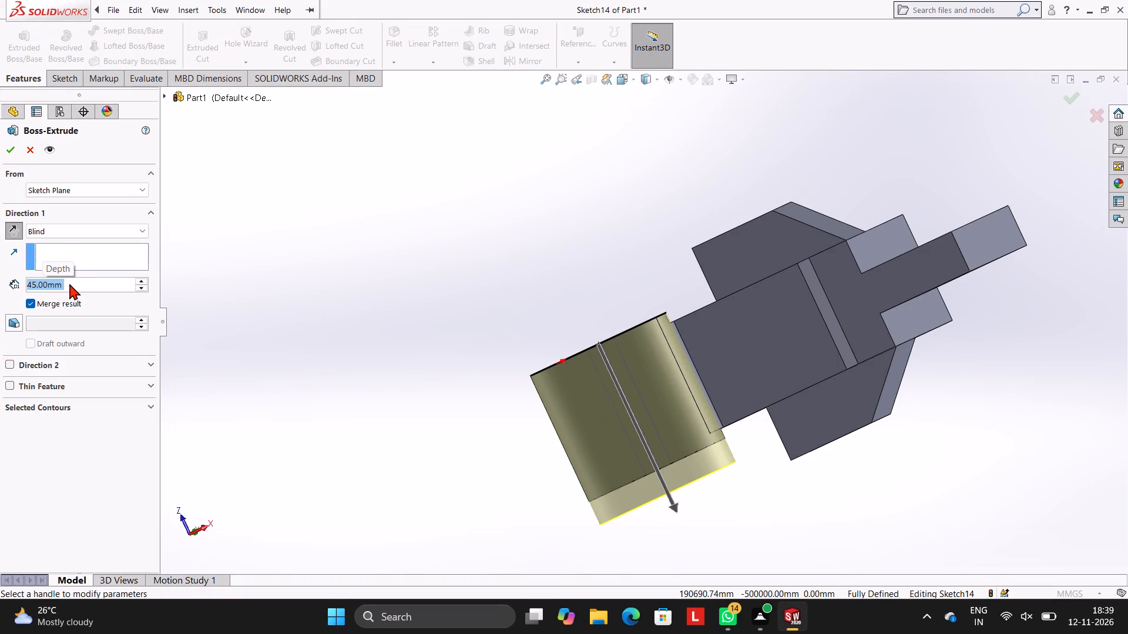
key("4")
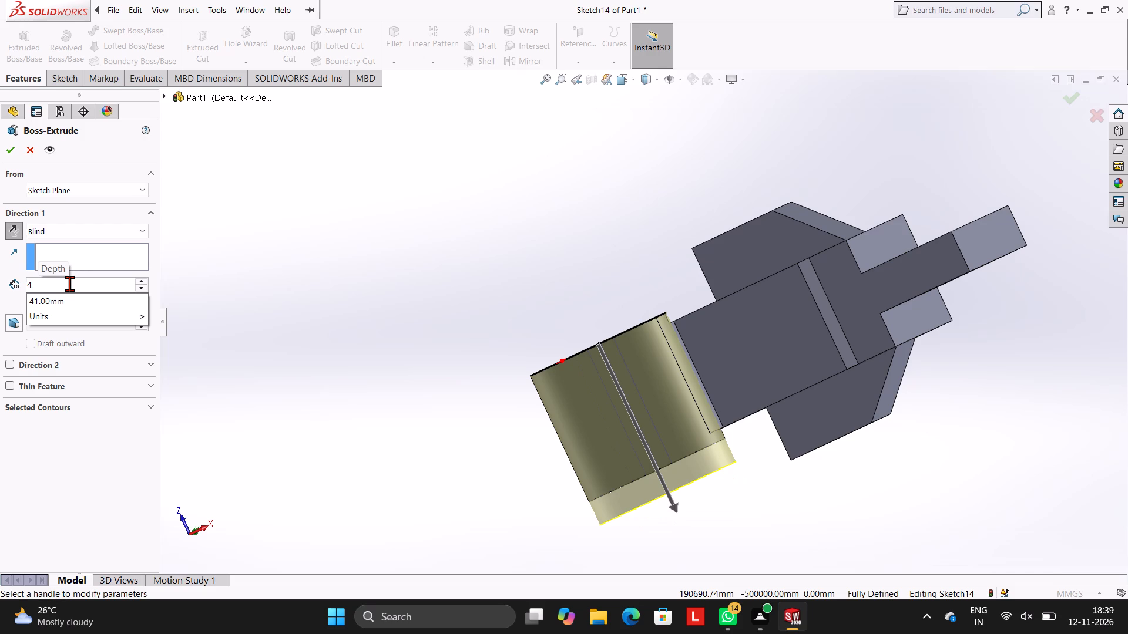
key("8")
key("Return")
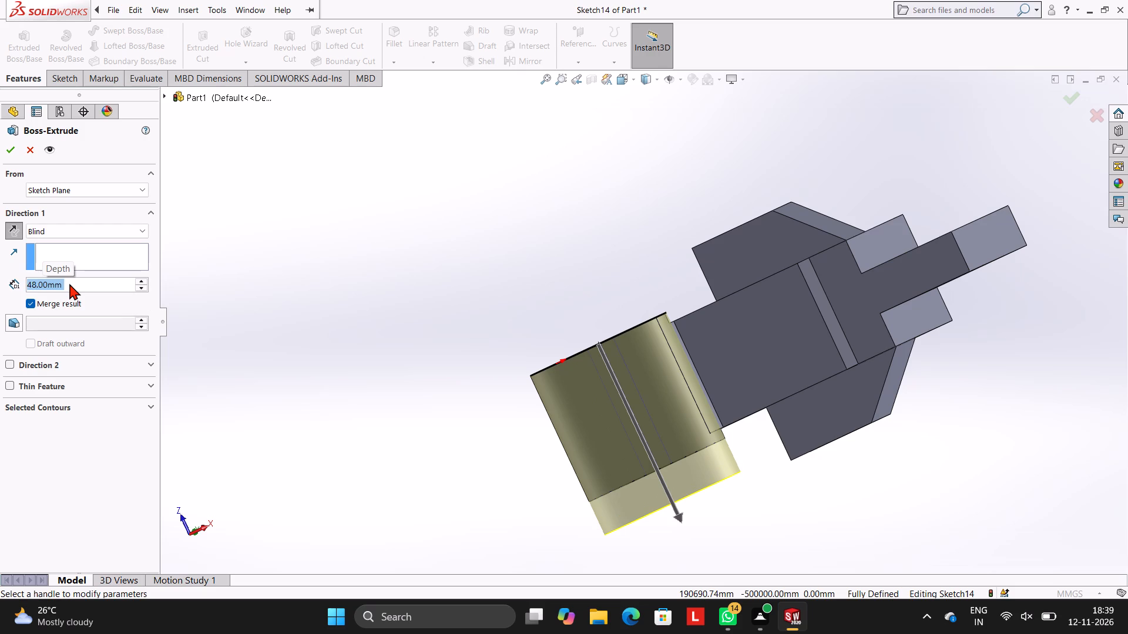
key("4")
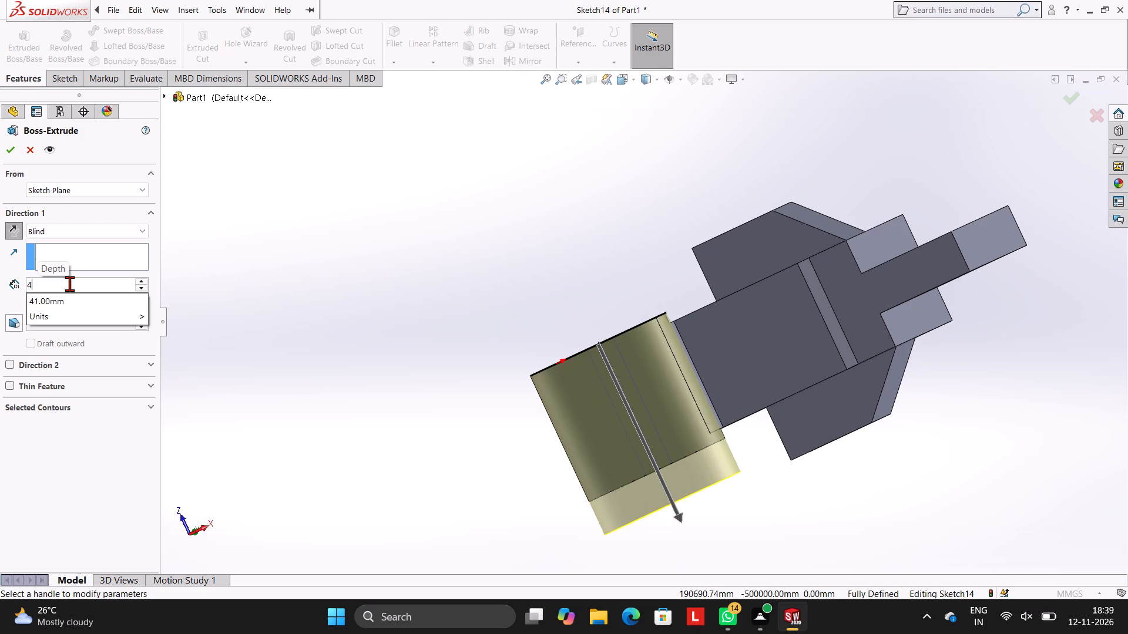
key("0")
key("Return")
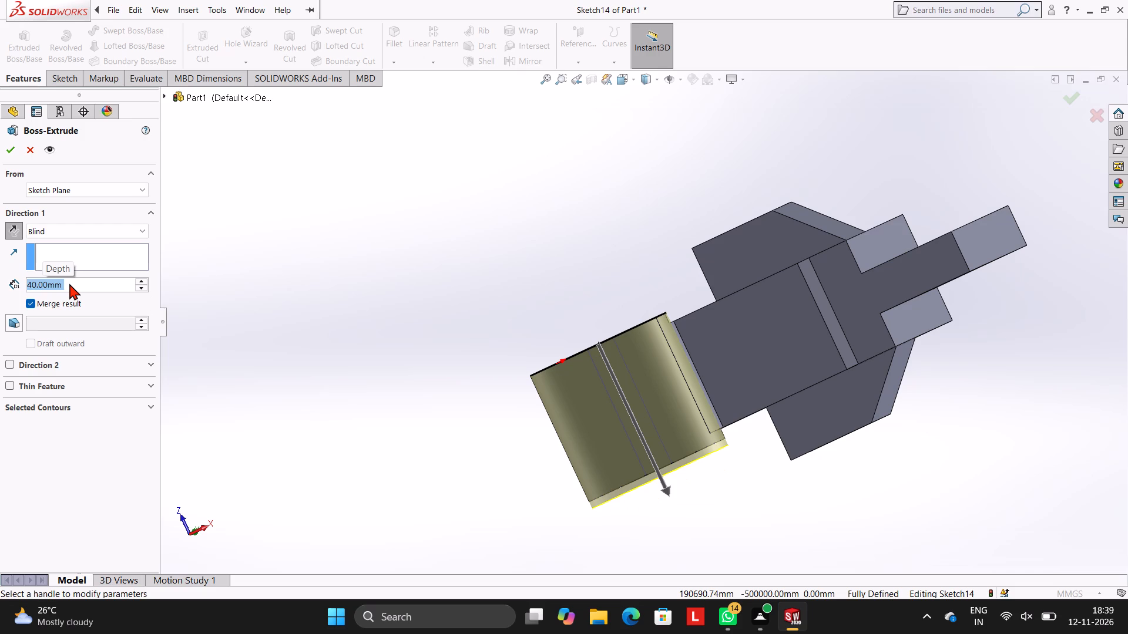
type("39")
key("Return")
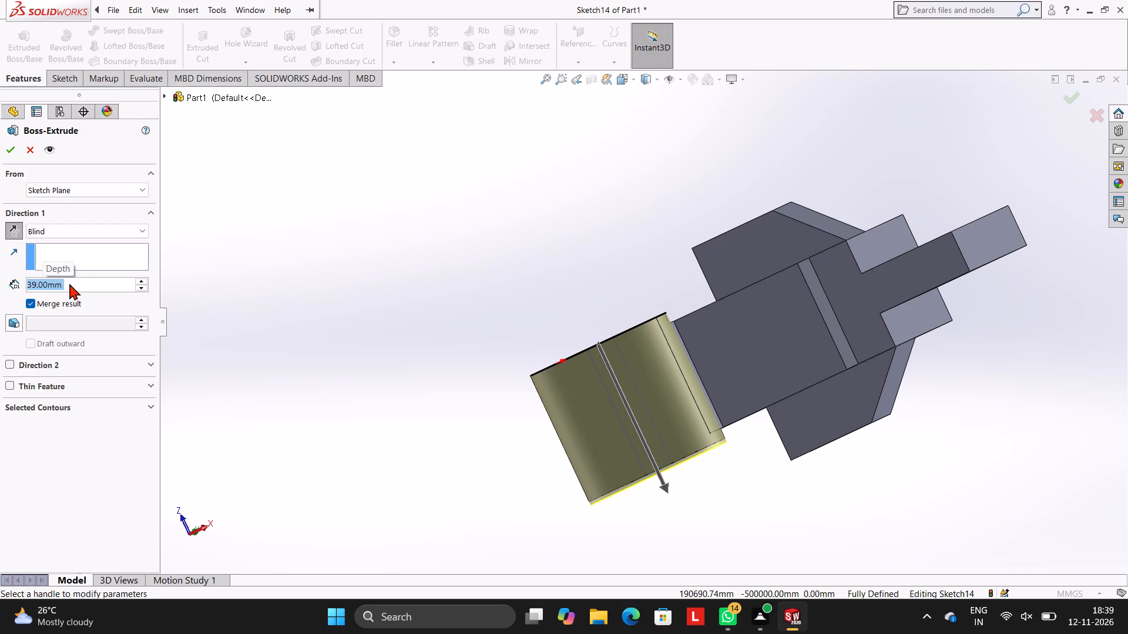
Set the extrusion depth to 38 mm, check it at the cylinder's far end, and complete the merged boss to fill the notch.
type("38")
key("Return")
scroll(377, 325, "down", 4)
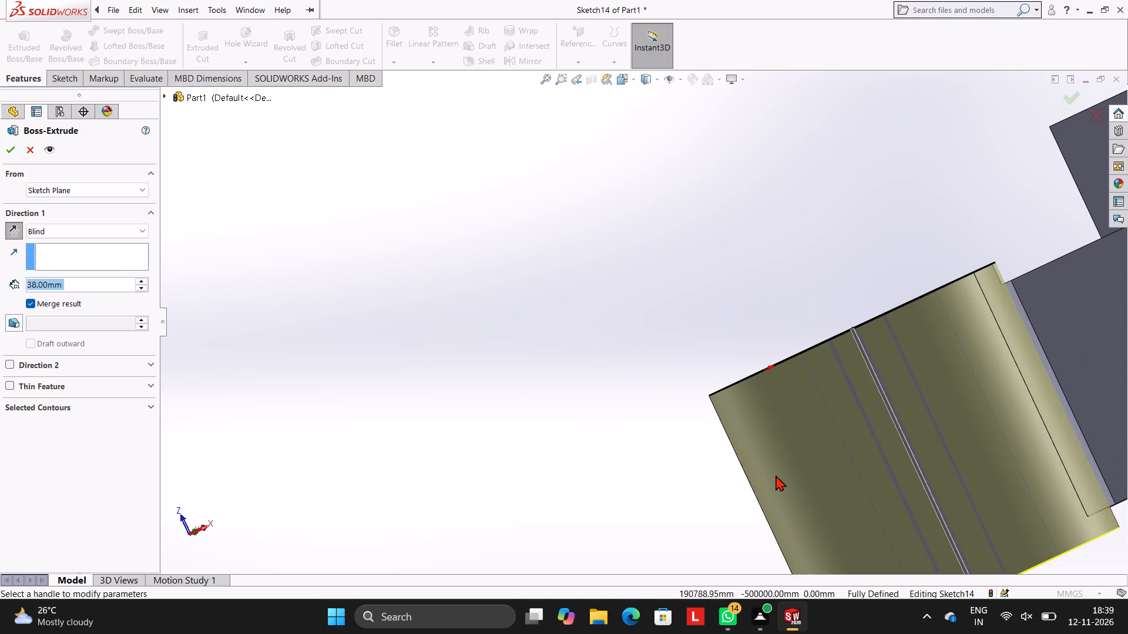
scroll(1127, 558, "up", 3)
scroll(1127, 535, "down", 4)
scroll(1033, 490, "up", 2)
scroll(1047, 449, "down", 9)
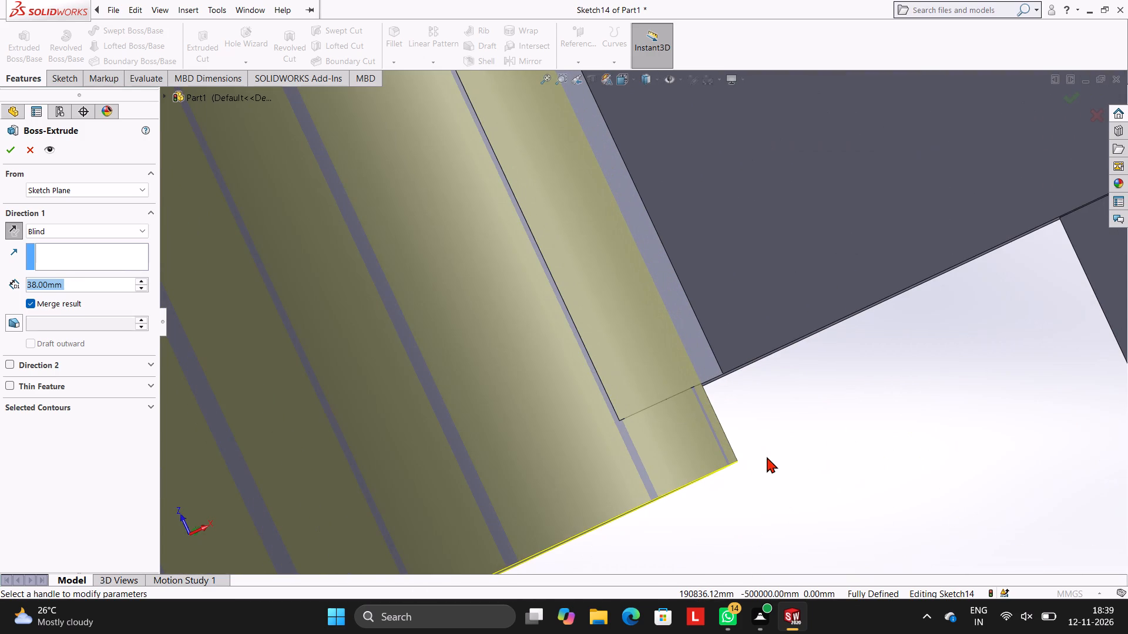
middle_click_drag(685, 457, 697, 439)
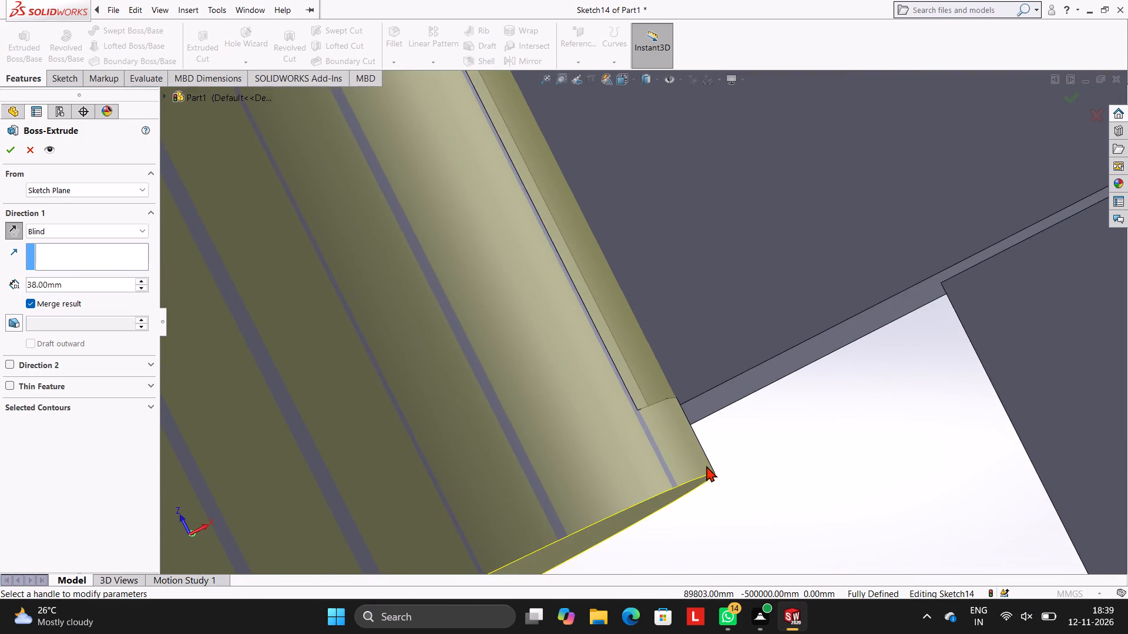
scroll(706, 466, "up", 3)
scroll(704, 470, "down", 7)
scroll(513, 364, "up", 6)
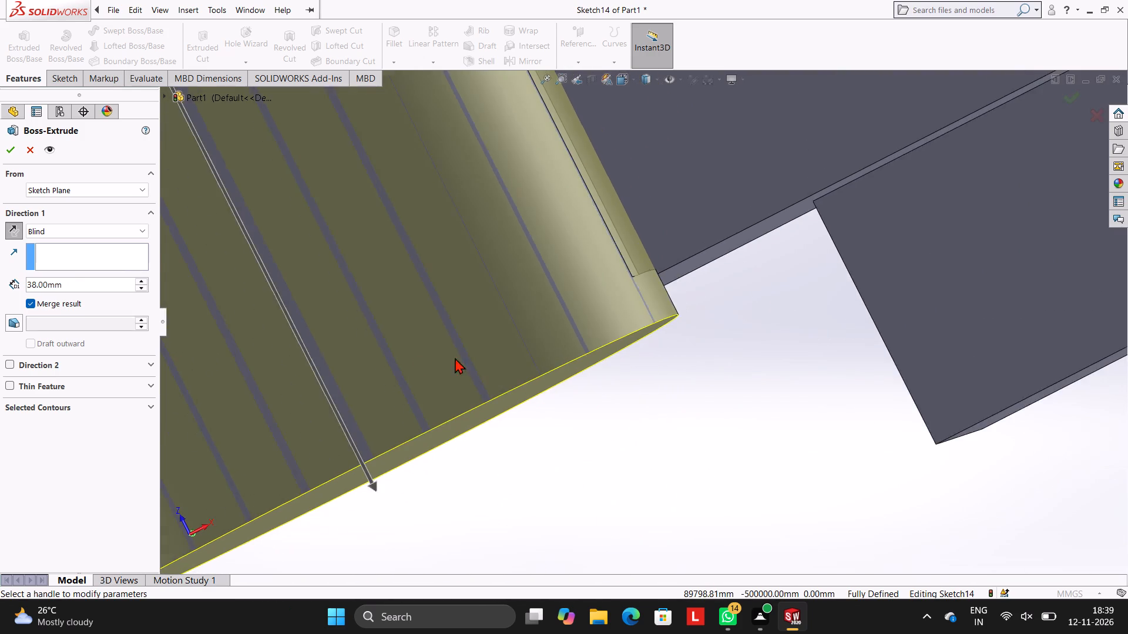
scroll(455, 358, "up", 5)
left_click(12, 153)
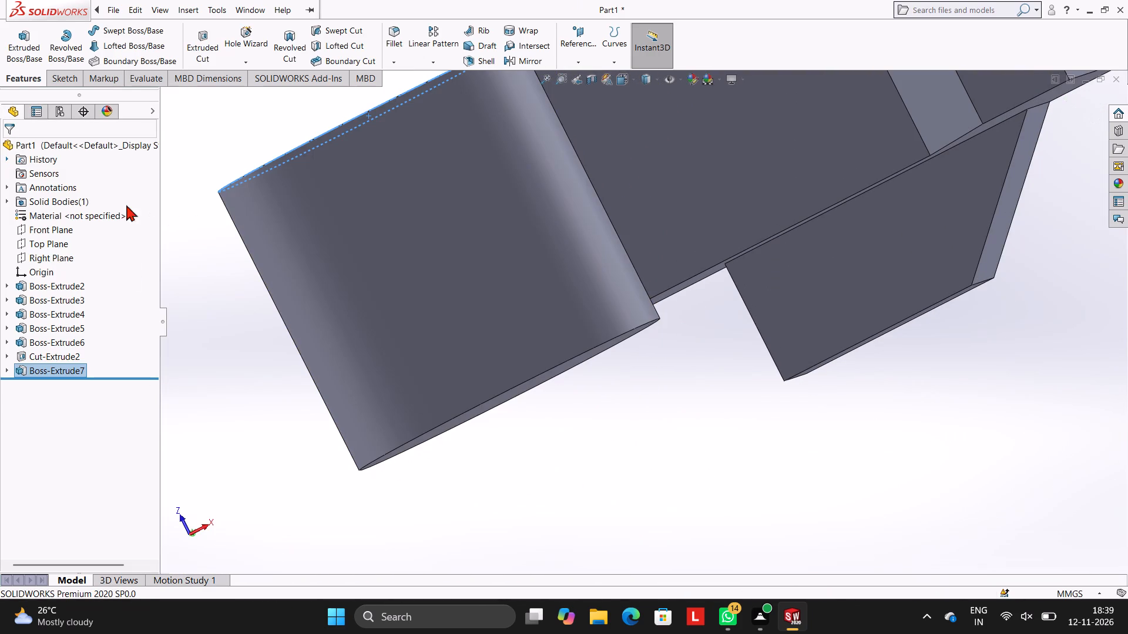
Examine the refilled cylinder and where it meets the block from several sides.
left_click(596, 448)
middle_click_drag(707, 437, 653, 273)
scroll(659, 296, "up", 2)
middle_click_drag(738, 292, 713, 291)
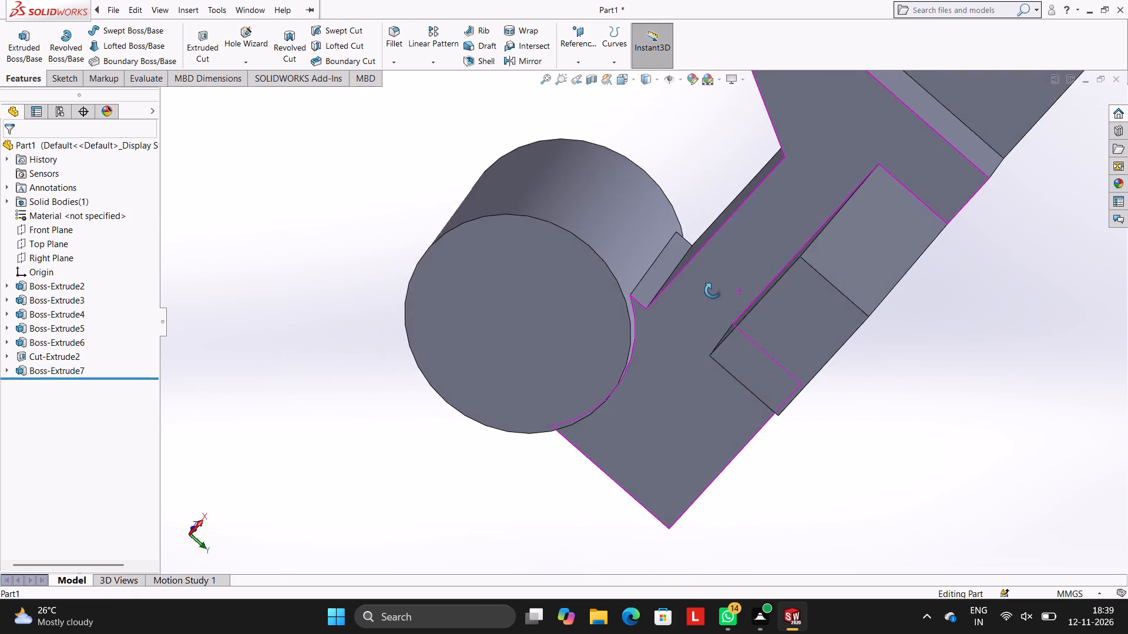
middle_click_drag(713, 291, 738, 312)
middle_click_drag(696, 250, 690, 197)
scroll(710, 306, "up", 5)
middle_click_drag(850, 312, 826, 199)
middle_click_drag(819, 329, 811, 462)
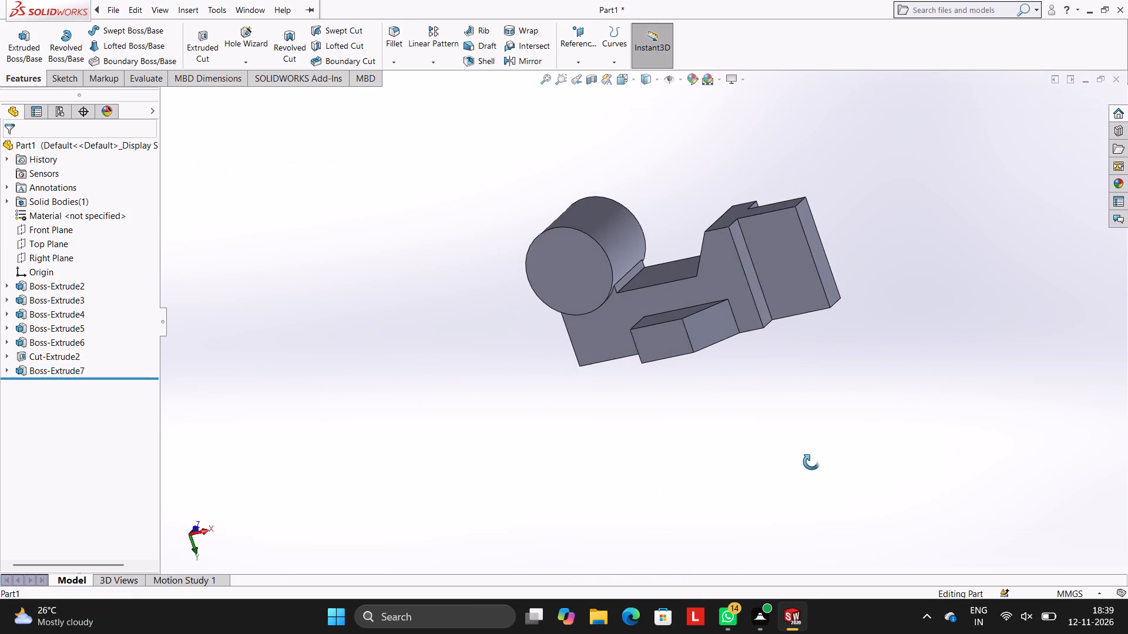
middle_click_drag(811, 462, 811, 463)
scroll(783, 382, "up", 2)
scroll(783, 370, "down", 1)
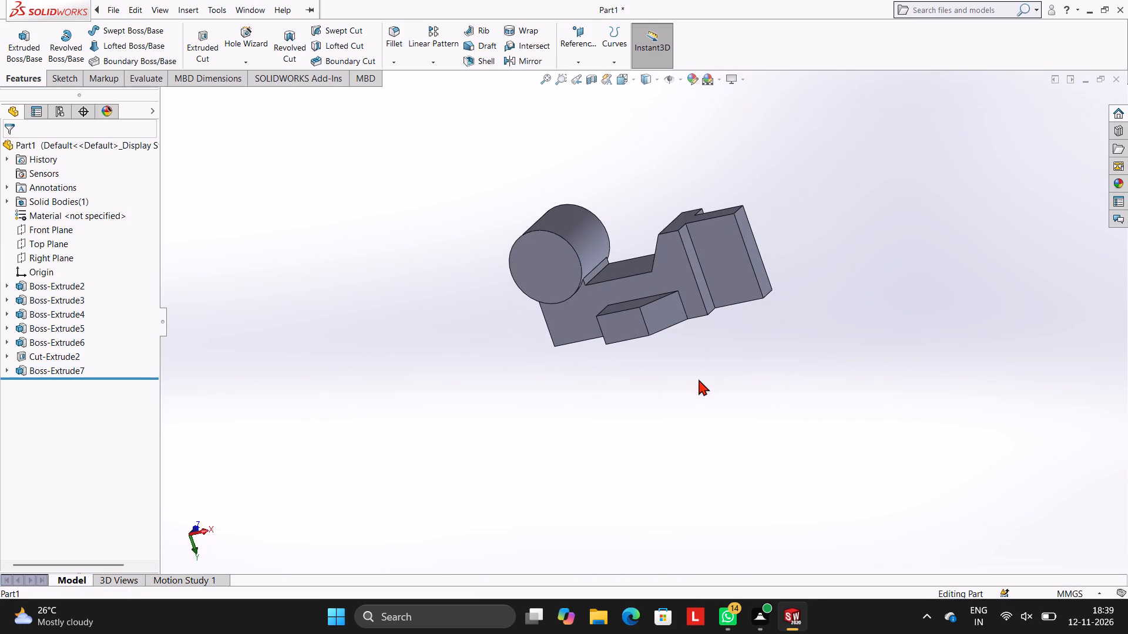
scroll(630, 297, "up", 1)
scroll(632, 279, "down", 2)
middle_click_drag(695, 254, 686, 235)
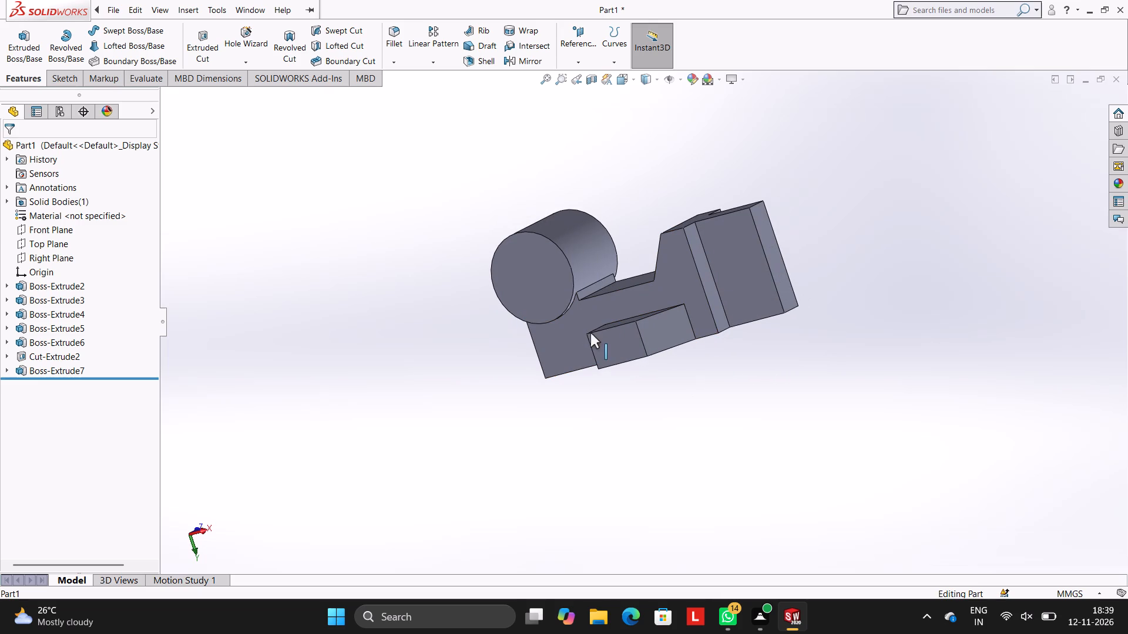
middle_click_drag(556, 251, 580, 251)
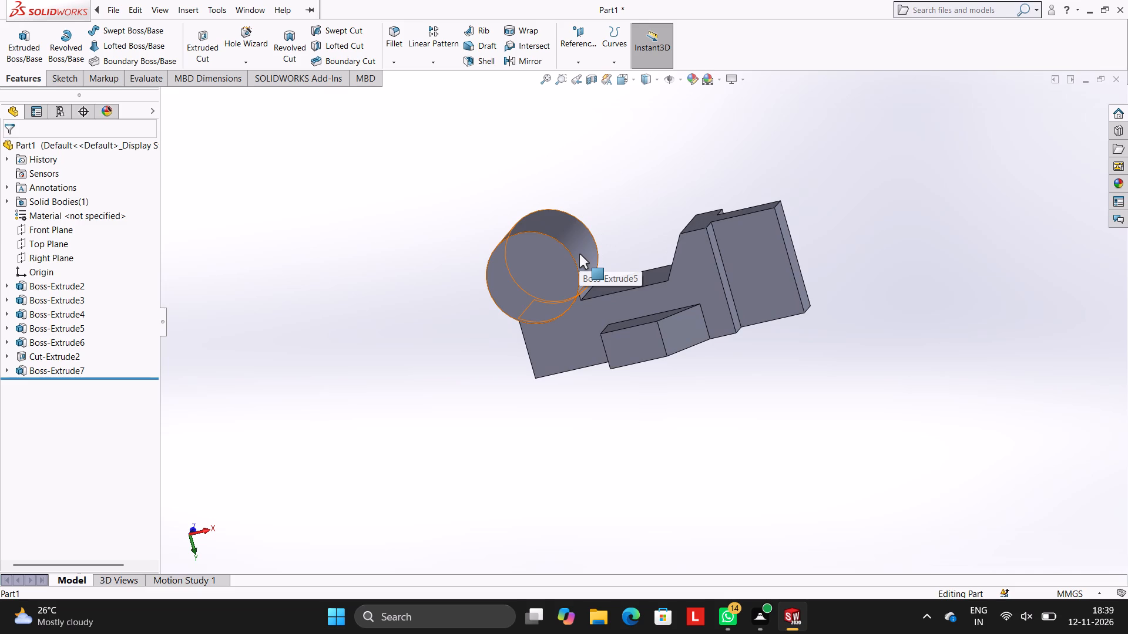
middle_click_drag(633, 203, 639, 204)
Open a new sketch on the cylinder's opposite flat end face and view it face-on.
left_click(536, 267)
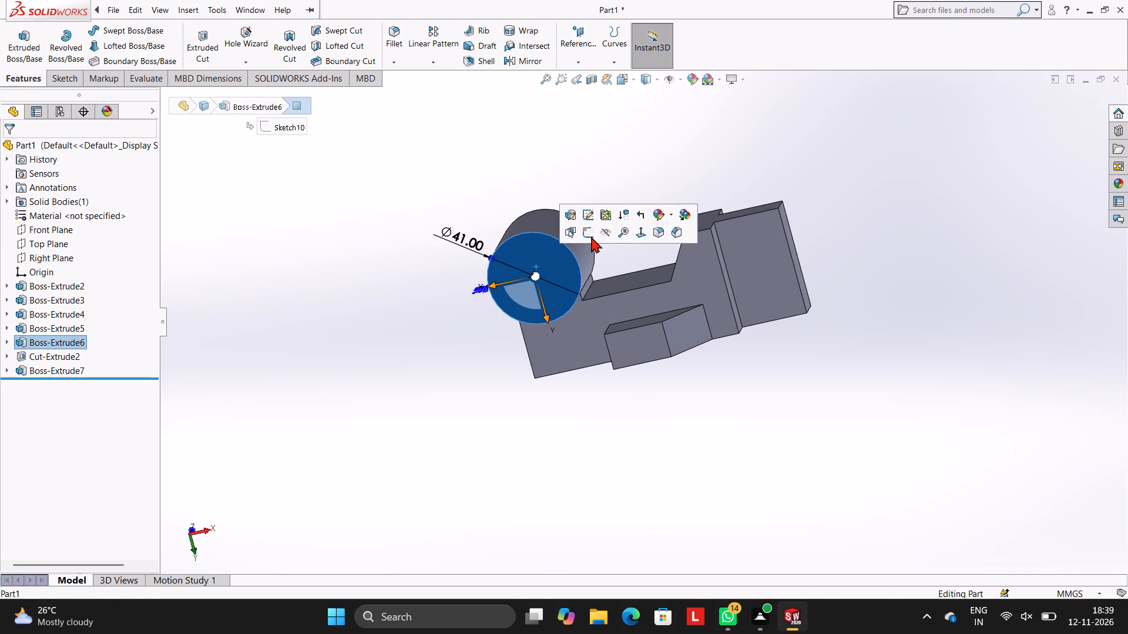
left_click(592, 233)
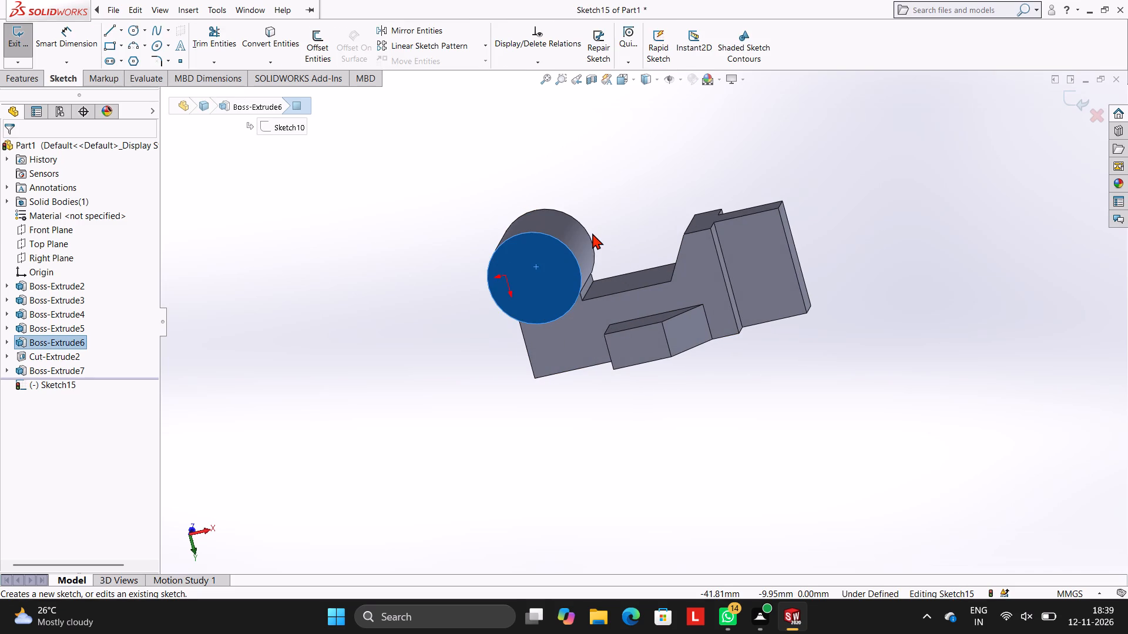
key("ctrl+8")
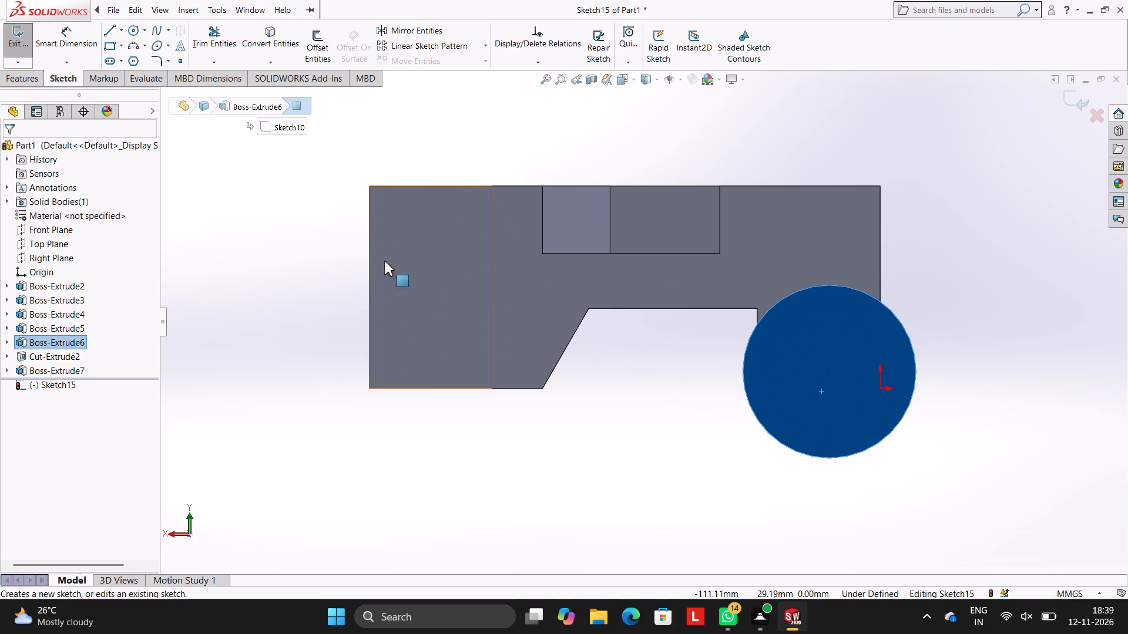
Sketch a 28 mm diameter circle concentric with the cylinder's end face.
left_click(135, 26)
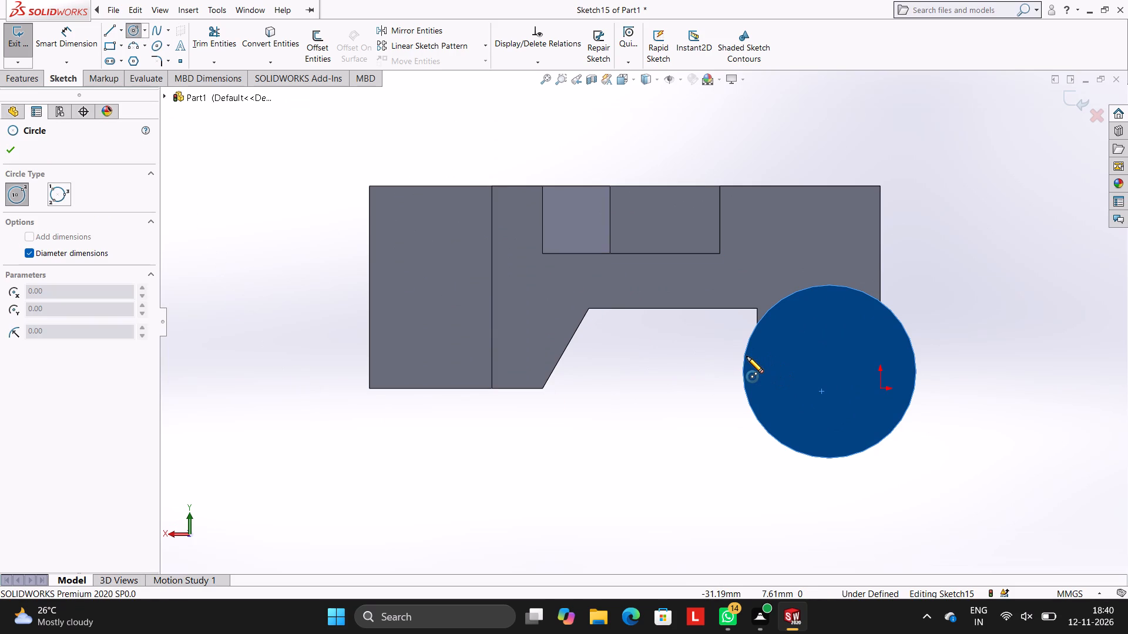
left_click(830, 372)
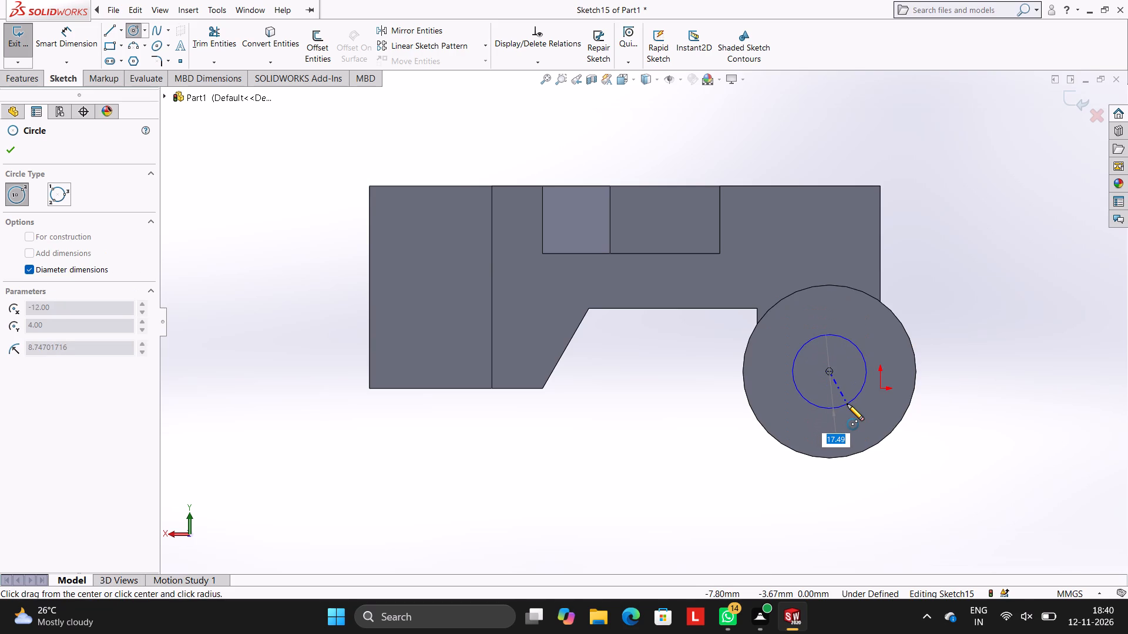
type("28")
key("Return")
key("Escape")
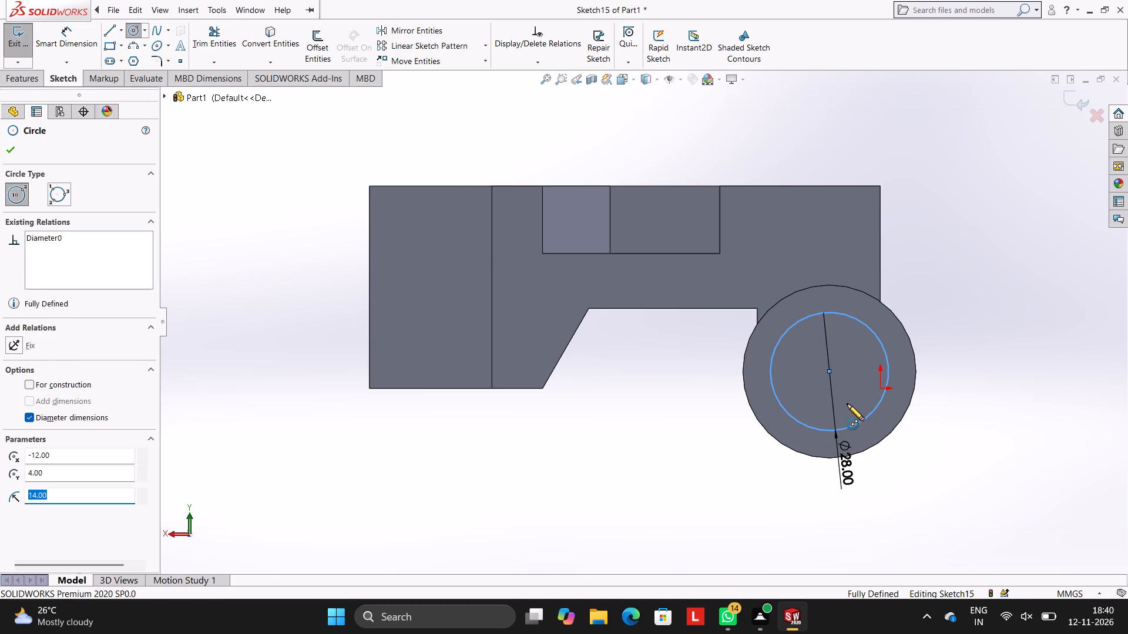
key("Escape")
key("Escape")
Extrude-cut the 28 mm circle 38 mm deep through the cylinder.
left_click(28, 77)
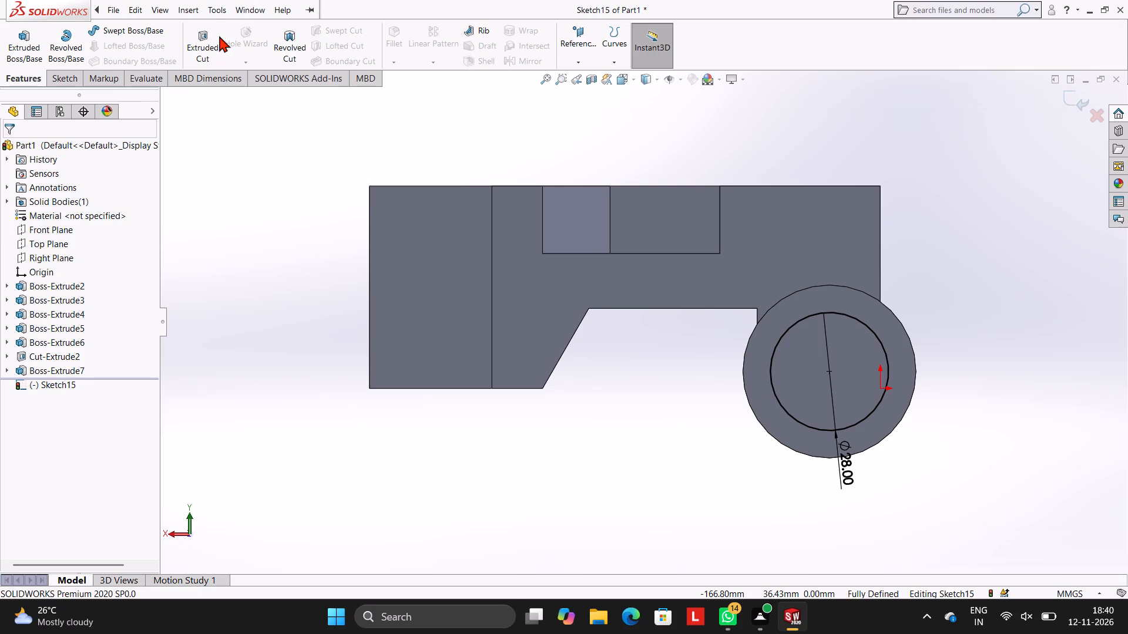
left_click(209, 38)
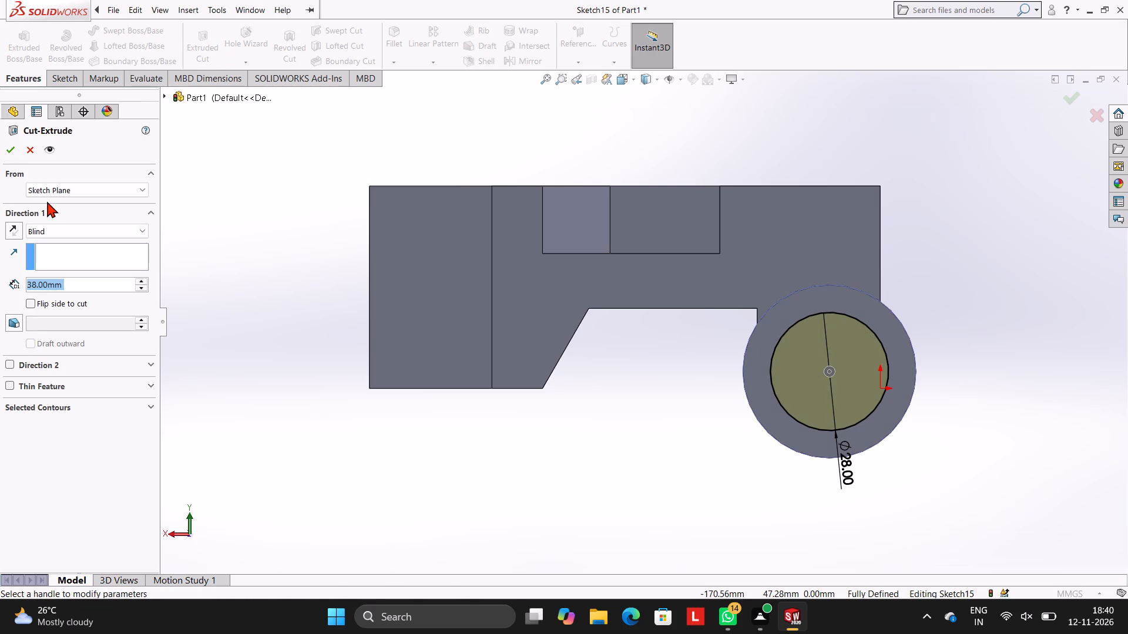
left_click(10, 151)
left_click(206, 183)
Examine the bored cylinder and its junction with the block from several angles.
middle_click_drag(674, 325, 680, 305)
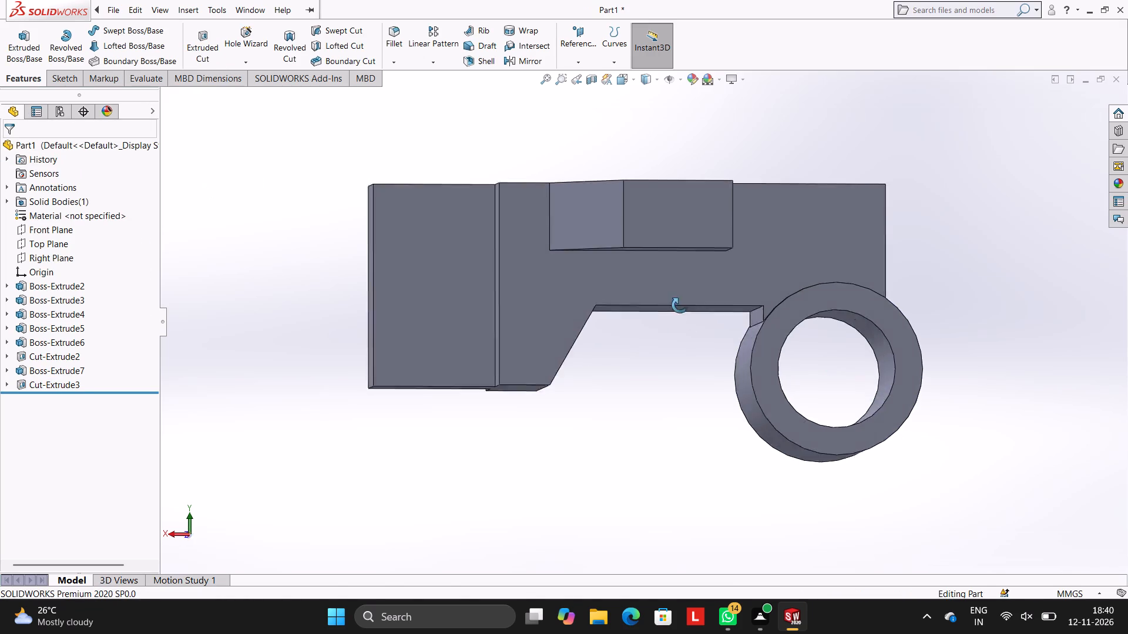
middle_click_drag(680, 305, 631, 262)
scroll(627, 303, "up", 2)
scroll(634, 310, "down", 1)
middle_click_drag(634, 310, 643, 353)
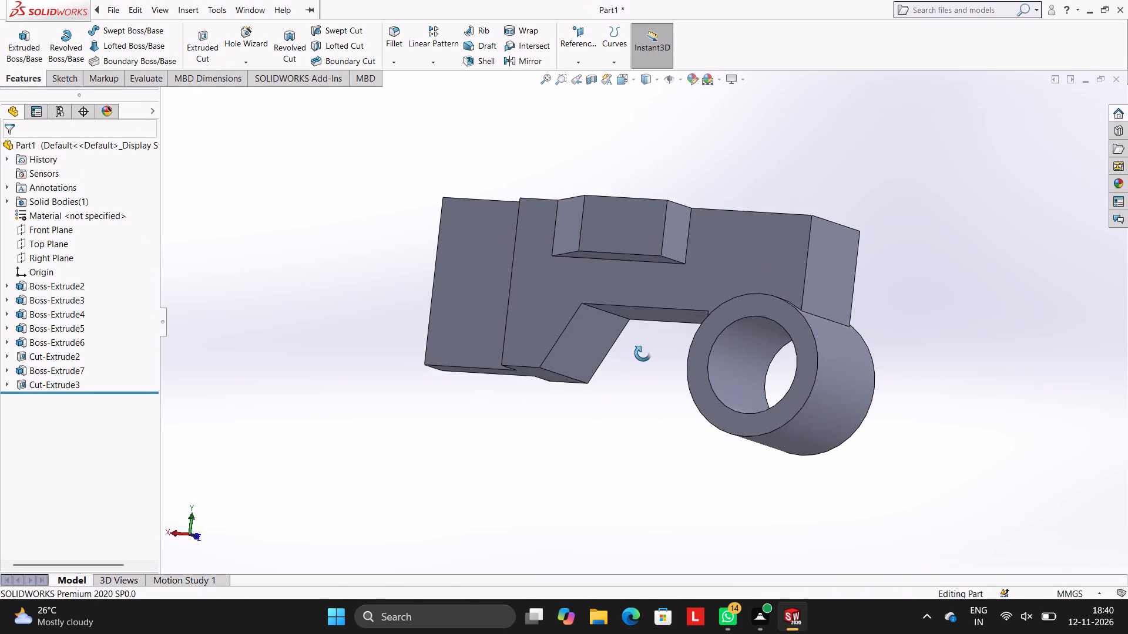
middle_click_drag(643, 353, 643, 367)
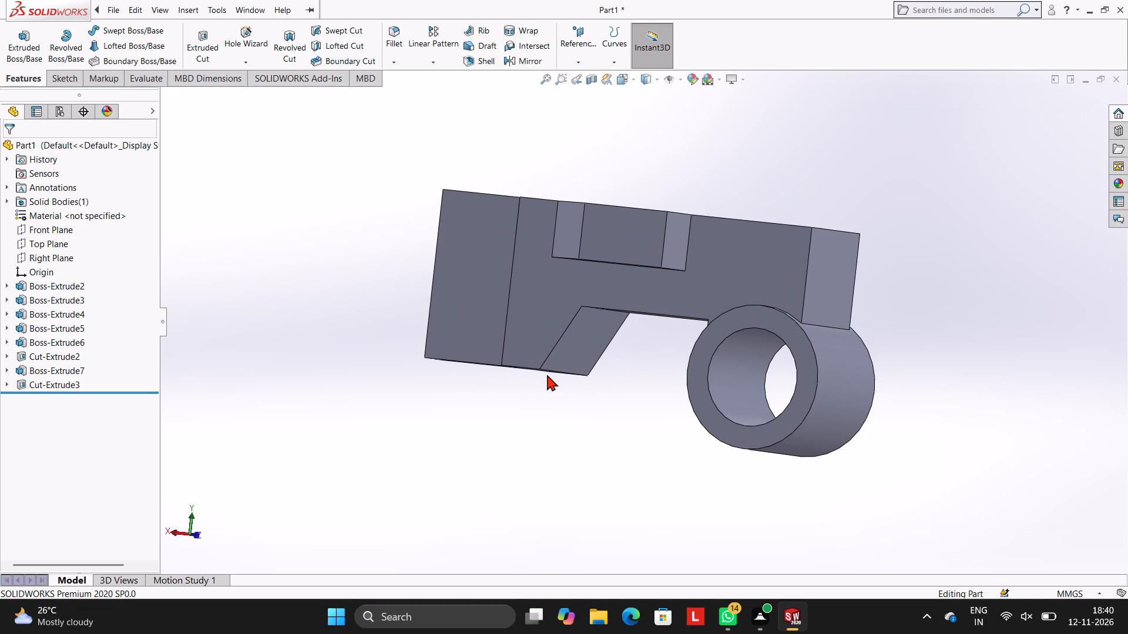
scroll(569, 331, "up", 2)
middle_click_drag(579, 344, 616, 363)
middle_click_drag(678, 313, 672, 298)
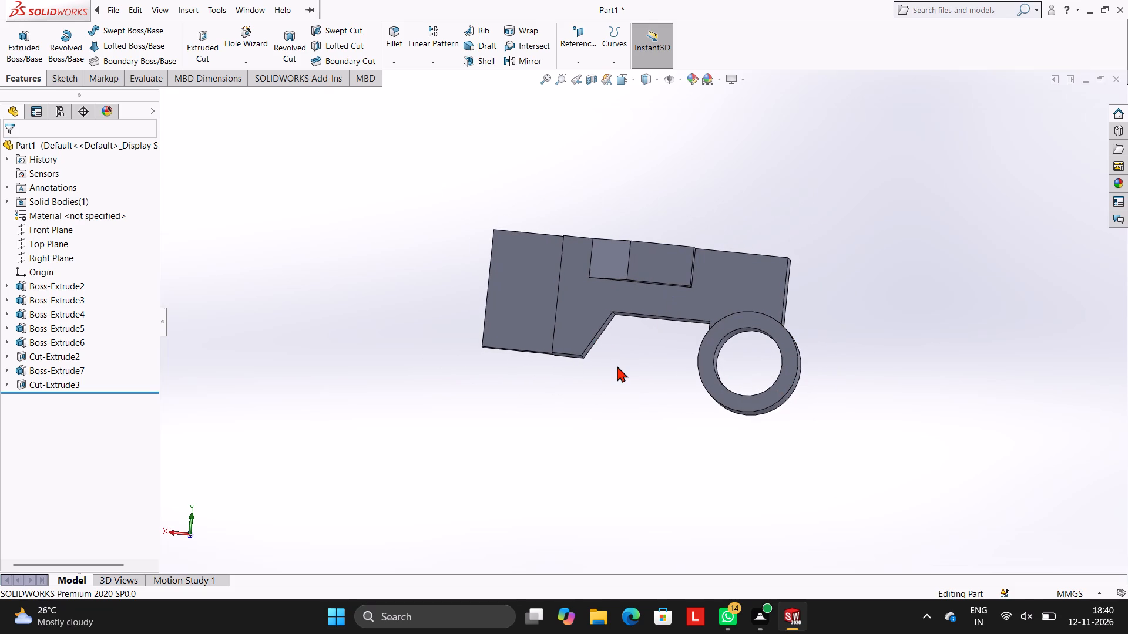
scroll(723, 389, "down", 1)
middle_click_drag(720, 387, 720, 387)
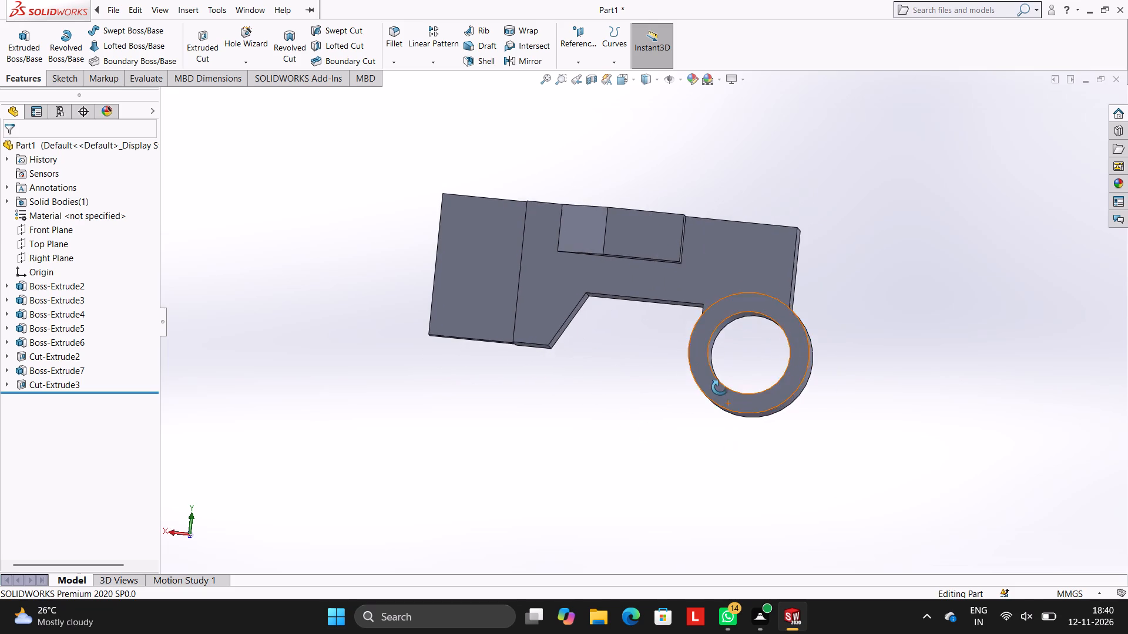
Open a new sketch on the ring-shaped face at the cylinder's other end and view it face-on.
middle_click_drag(720, 387, 729, 296)
middle_click_drag(859, 377, 854, 209)
scroll(863, 336, "up", 1)
middle_click_drag(867, 318, 871, 208)
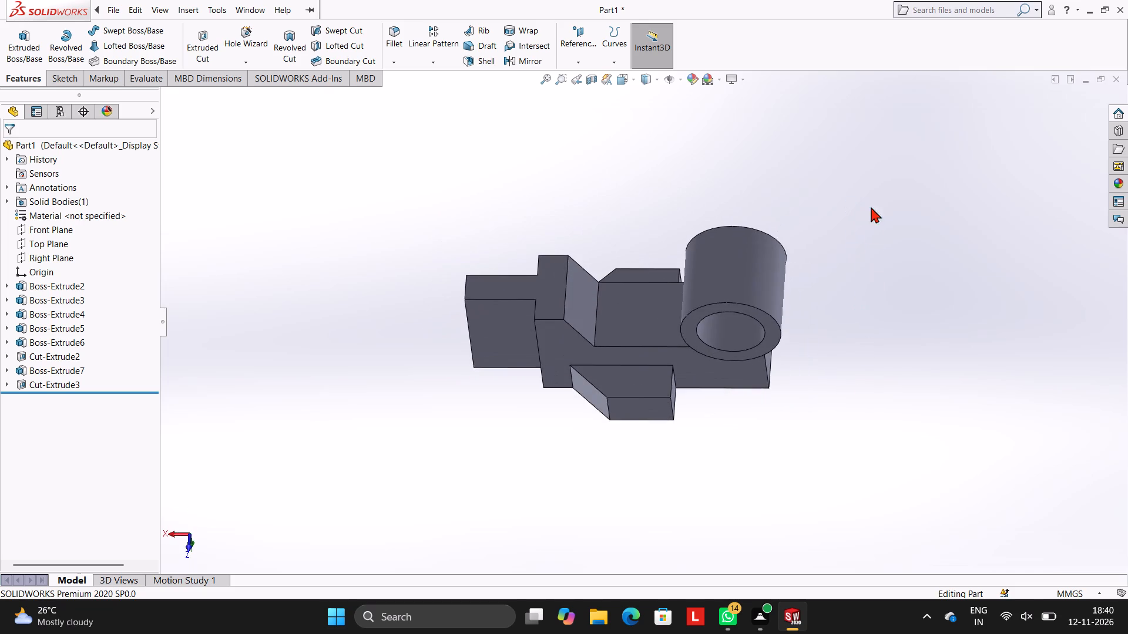
middle_click_drag(867, 258, 876, 206)
left_click(727, 281)
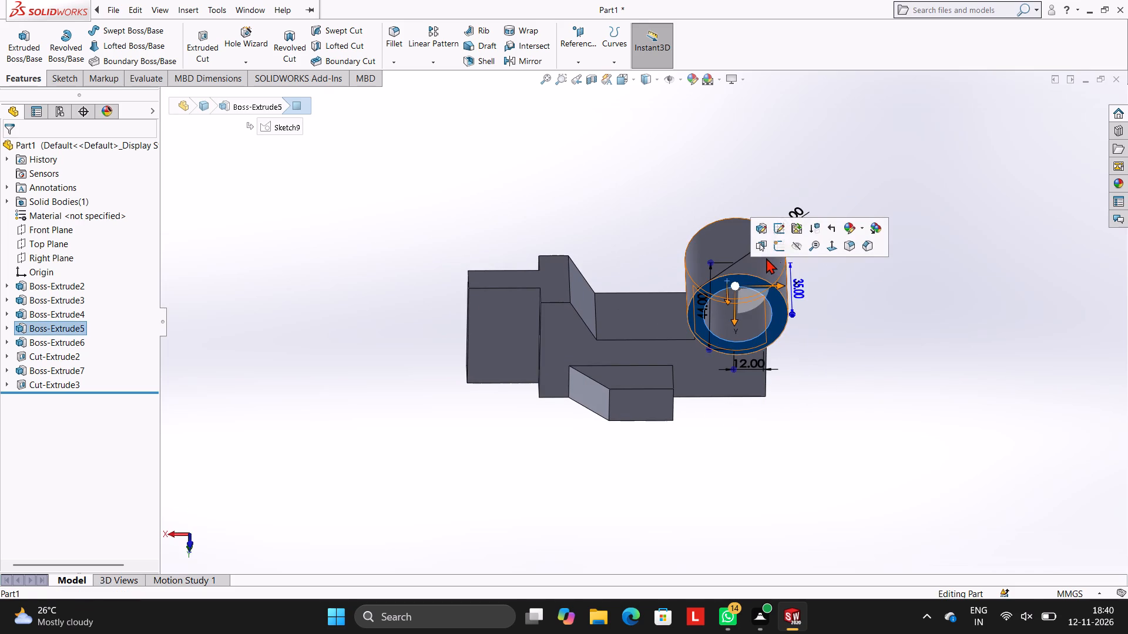
left_click(775, 244)
key("ctrl+8")
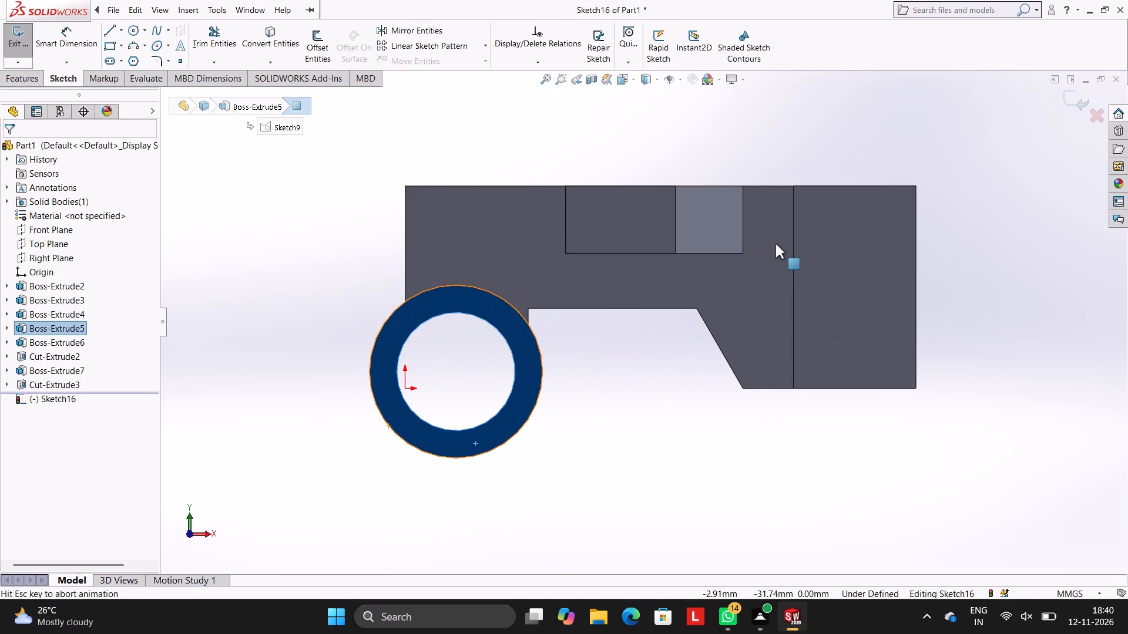
key("ctrl+8")
key("ctrl+8")
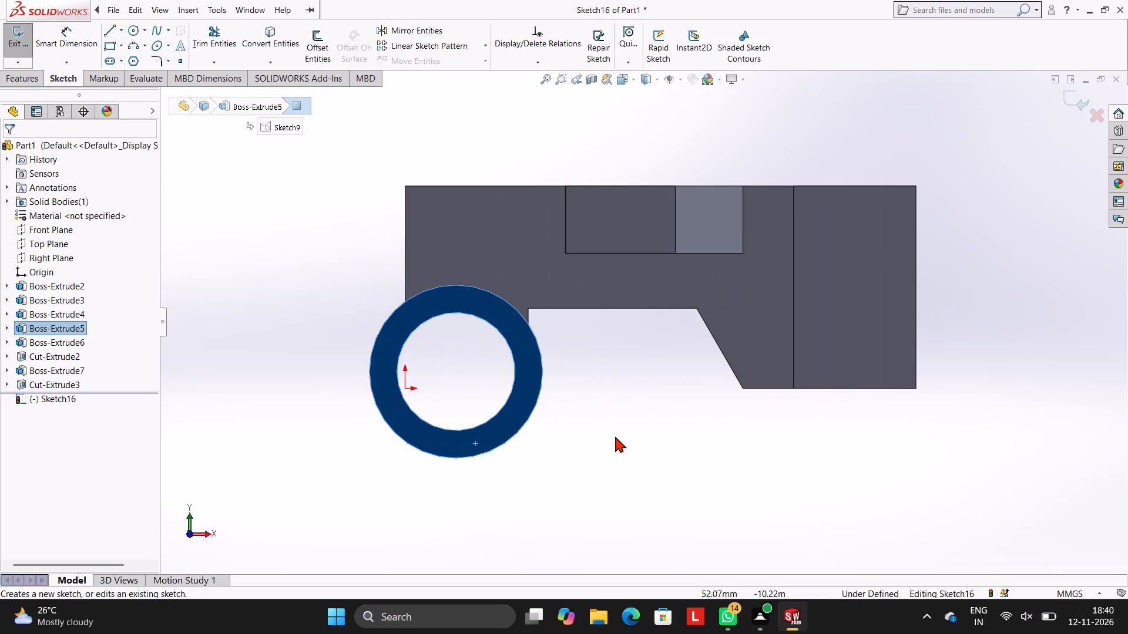
scroll(607, 382, "up", 1)
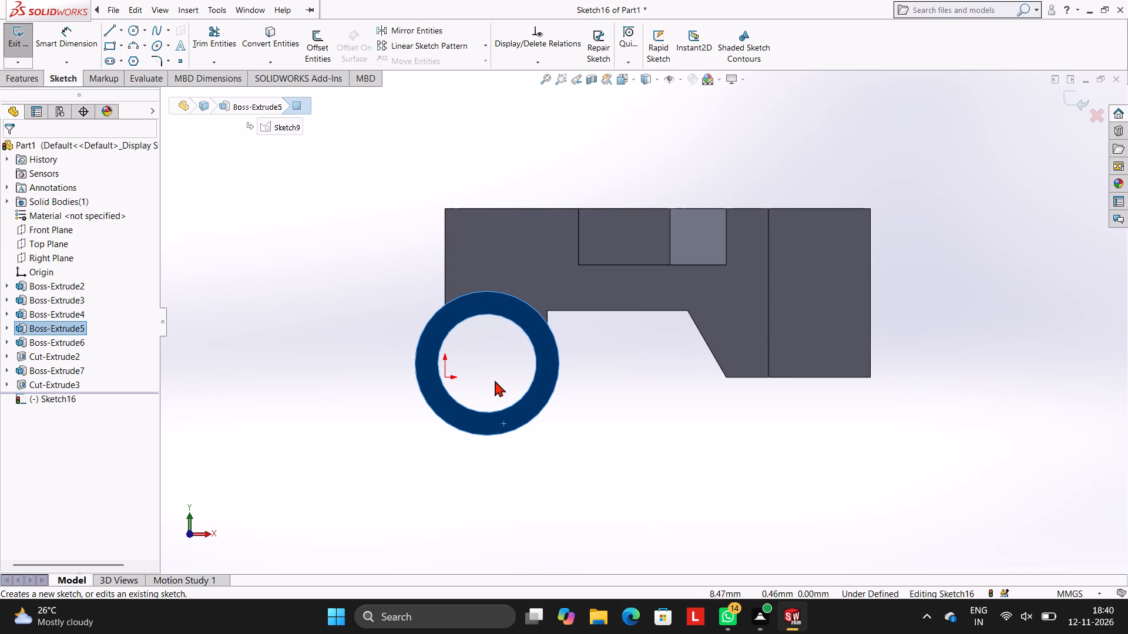
scroll(588, 360, "up", 1)
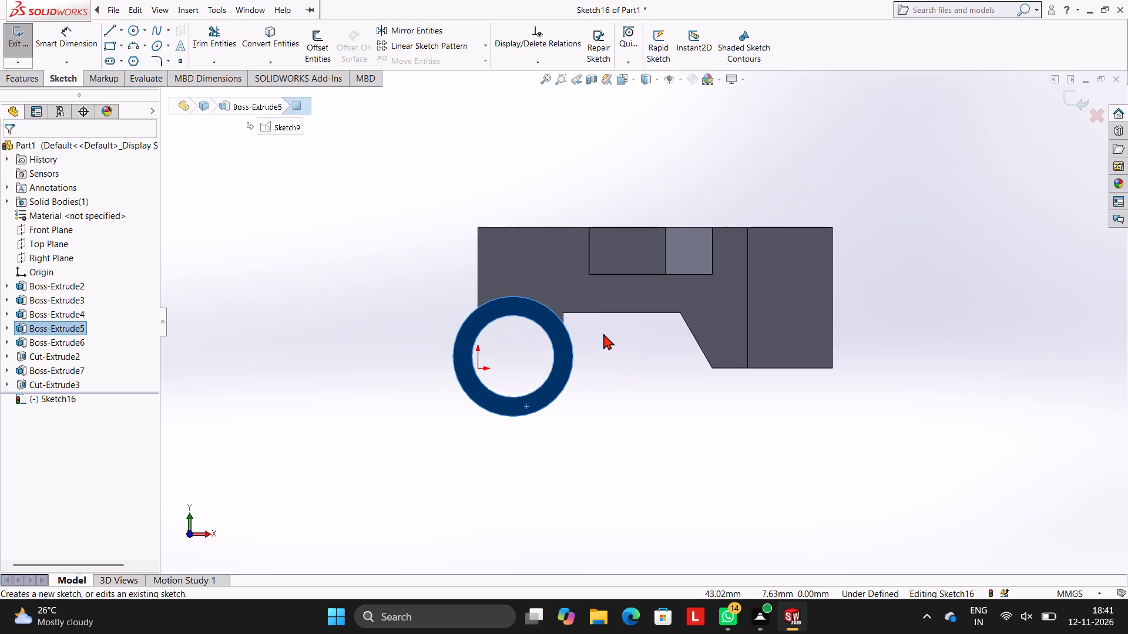
scroll(612, 366, "down", 2)
scroll(610, 369, "up", 3)
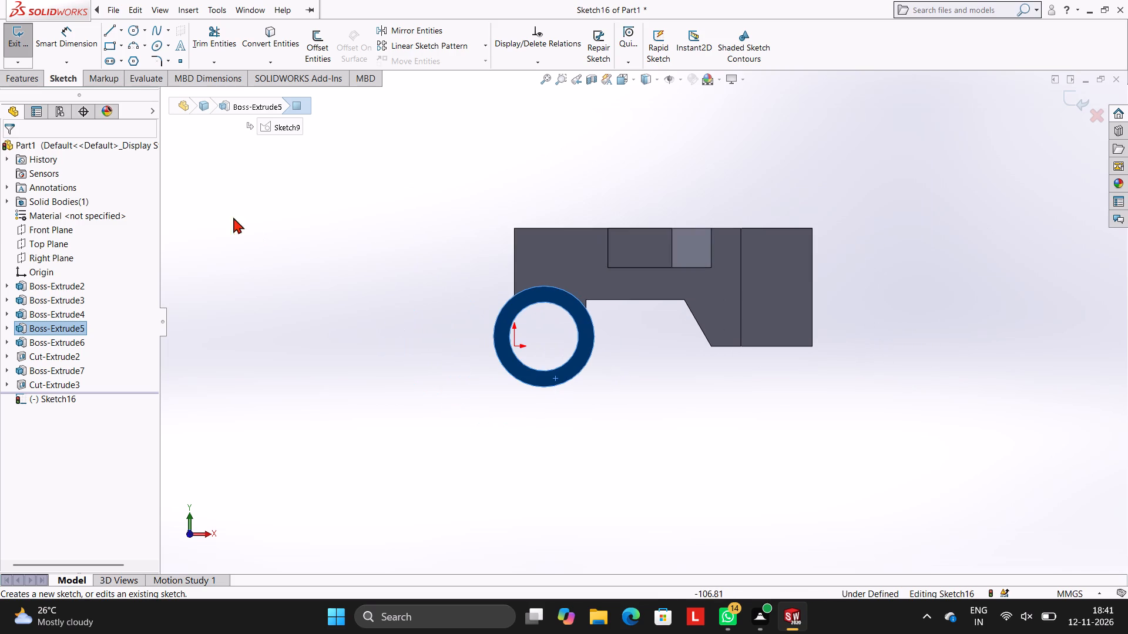
left_click(108, 30)
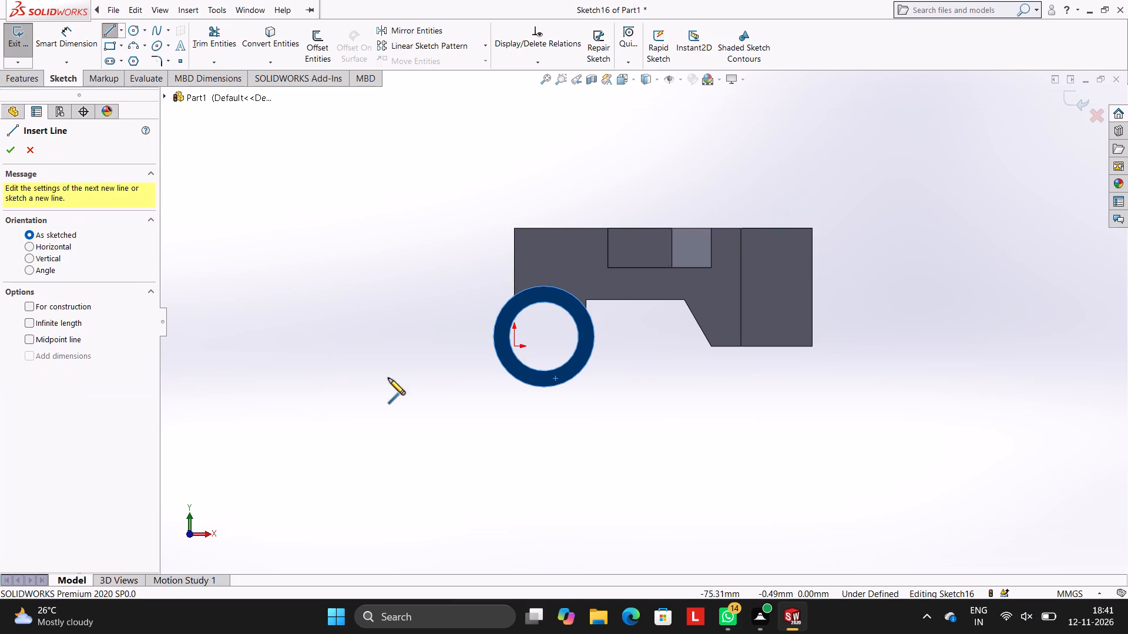
key("Escape")
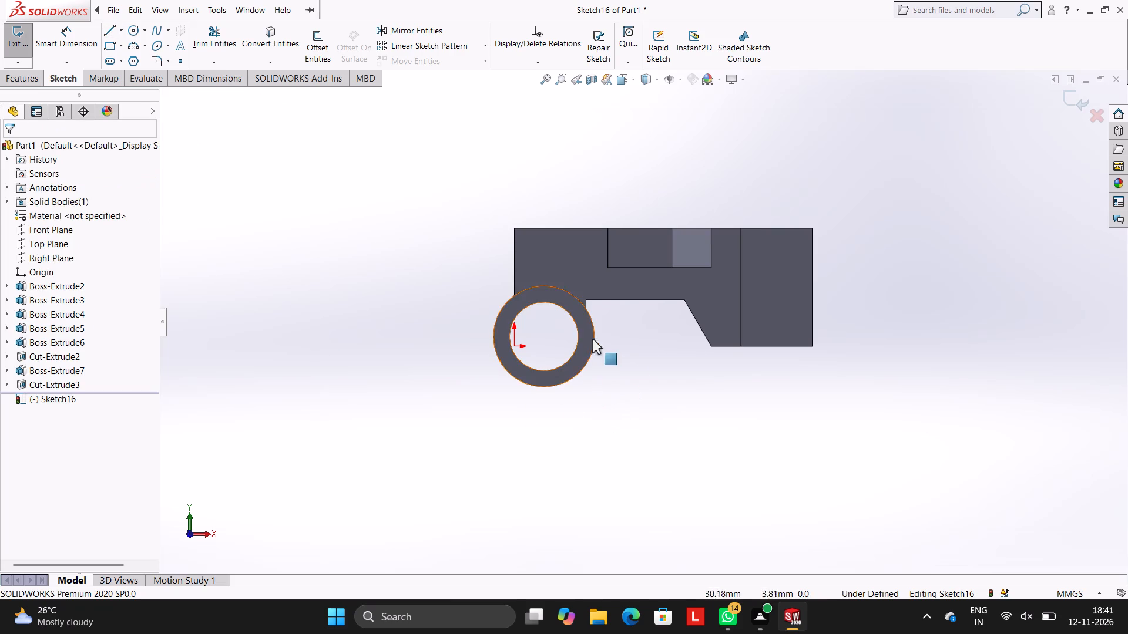
Examine the bored cylinder, its end faces and where it meets the block from all sides.
middle_click_drag(659, 365, 642, 269)
middle_click_drag(838, 393, 846, 244)
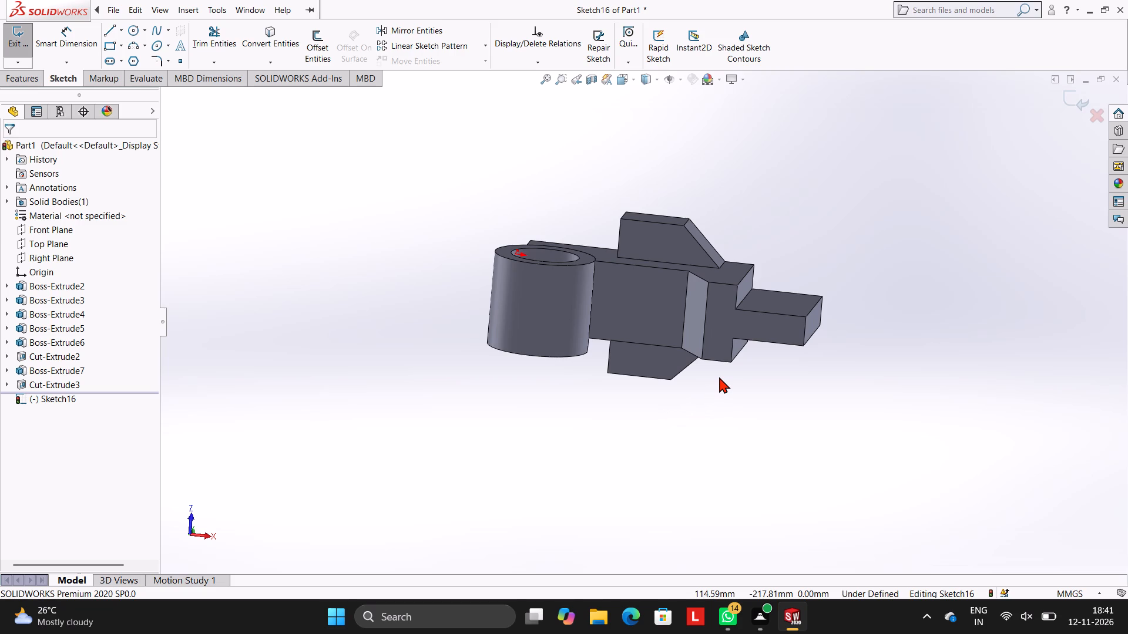
middle_click_drag(798, 404, 795, 220)
middle_click_drag(699, 309, 732, 282)
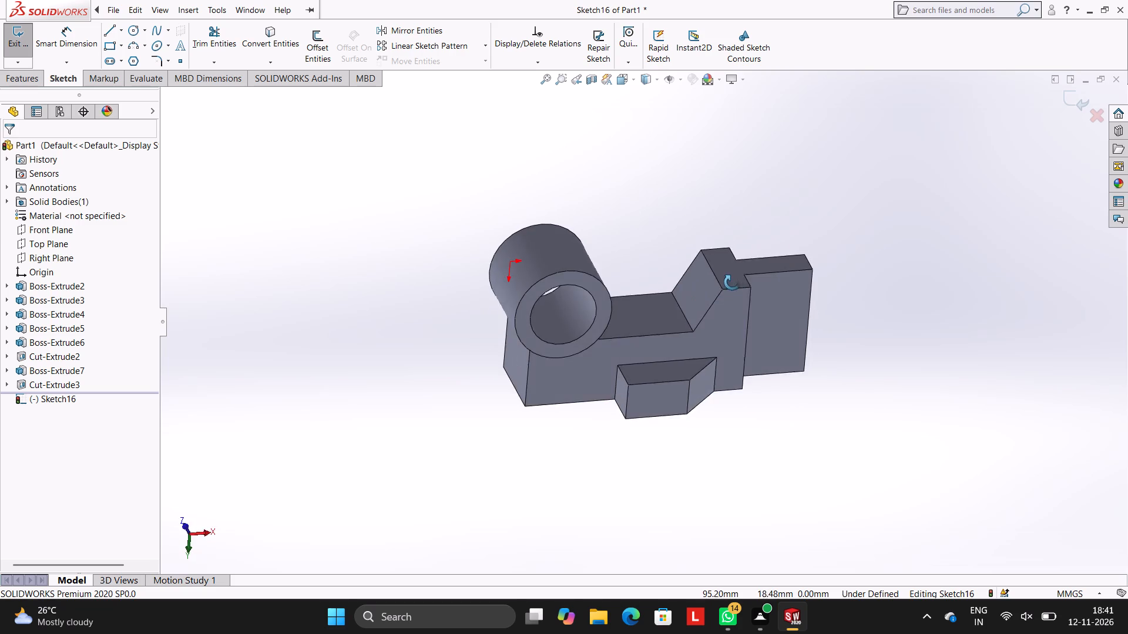
middle_click_drag(732, 282, 732, 258)
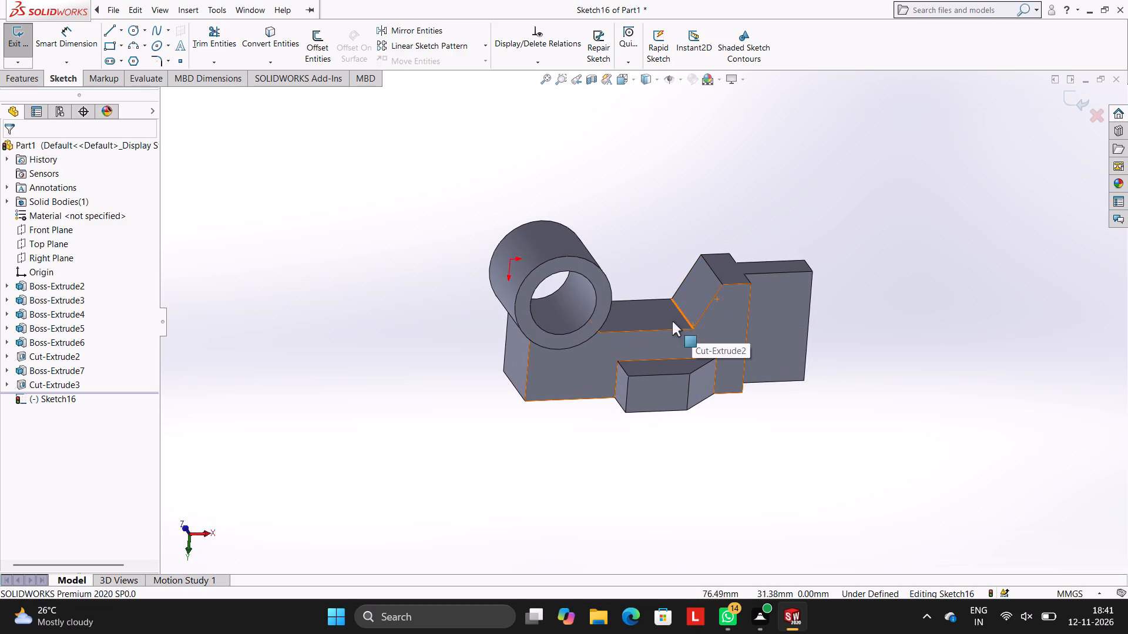
middle_click_drag(657, 266, 643, 191)
scroll(618, 204, "down", 1)
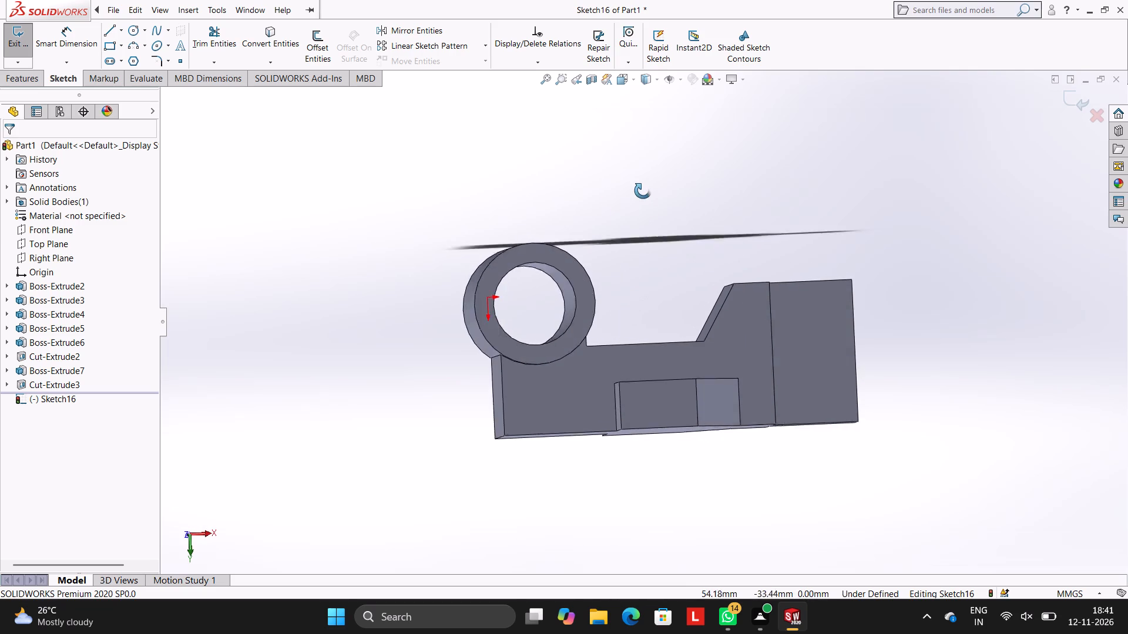
middle_click_drag(643, 191, 627, 186)
middle_click_drag(746, 193, 745, 223)
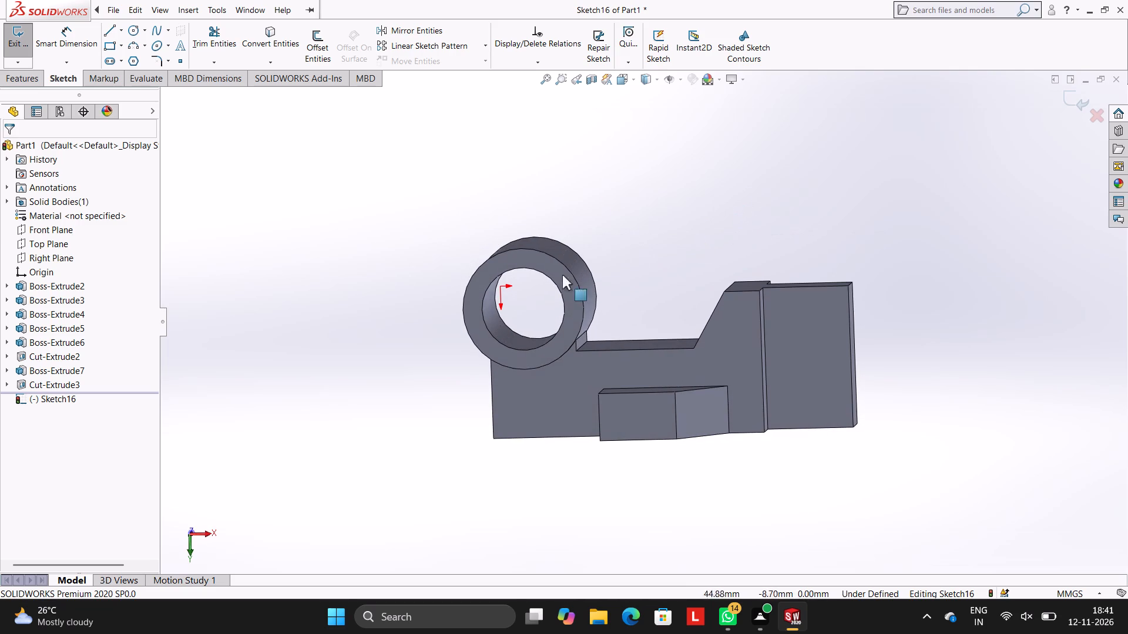
middle_click_drag(593, 262, 619, 254)
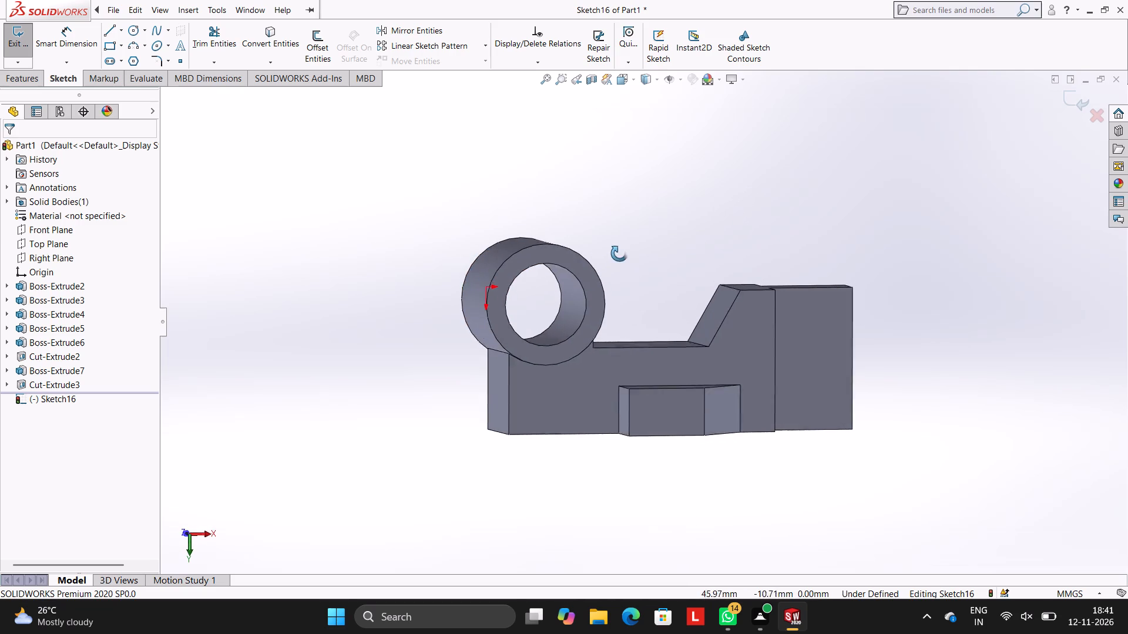
middle_click_drag(619, 254, 597, 230)
middle_click_drag(664, 315, 661, 267)
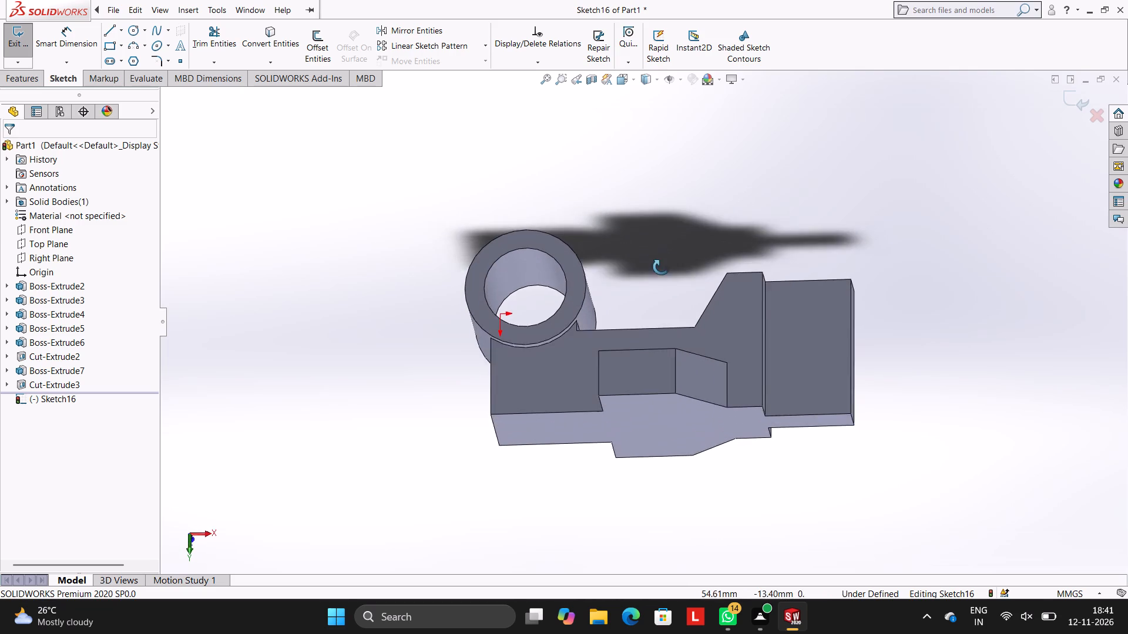
middle_click_drag(661, 267, 652, 412)
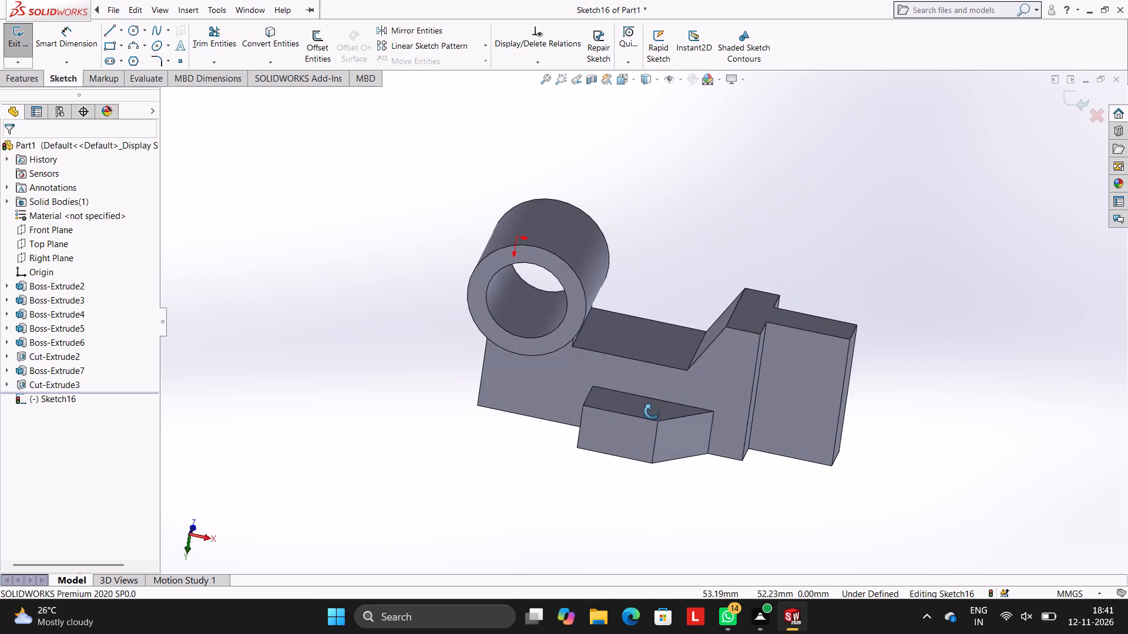
middle_click_drag(652, 412, 647, 335)
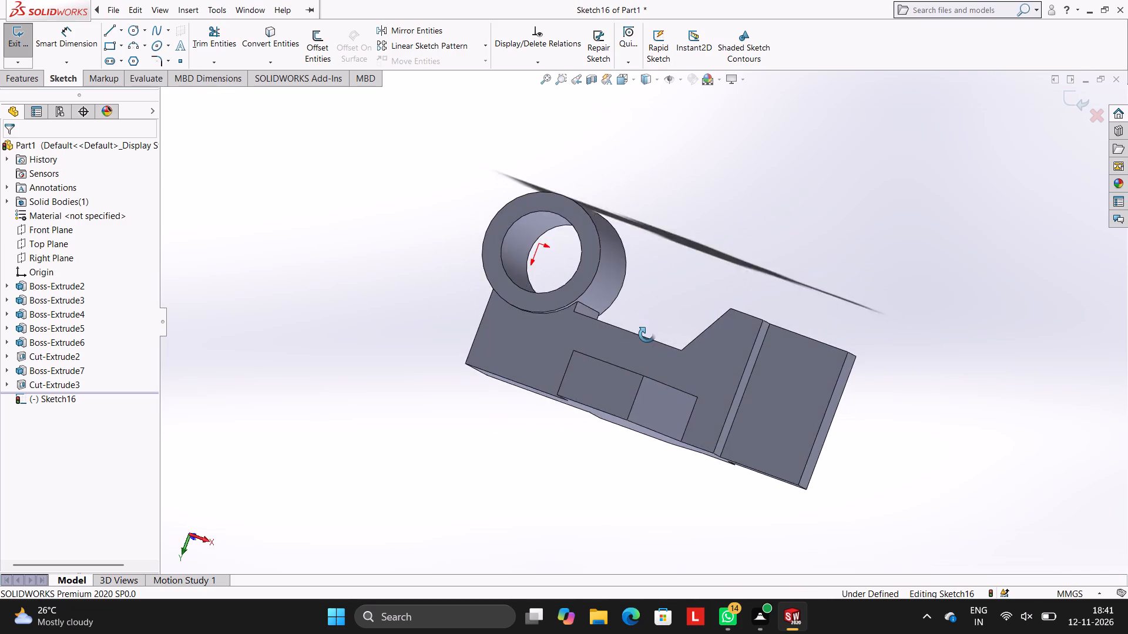
middle_click_drag(647, 335, 663, 380)
middle_click_drag(492, 220, 430, 224)
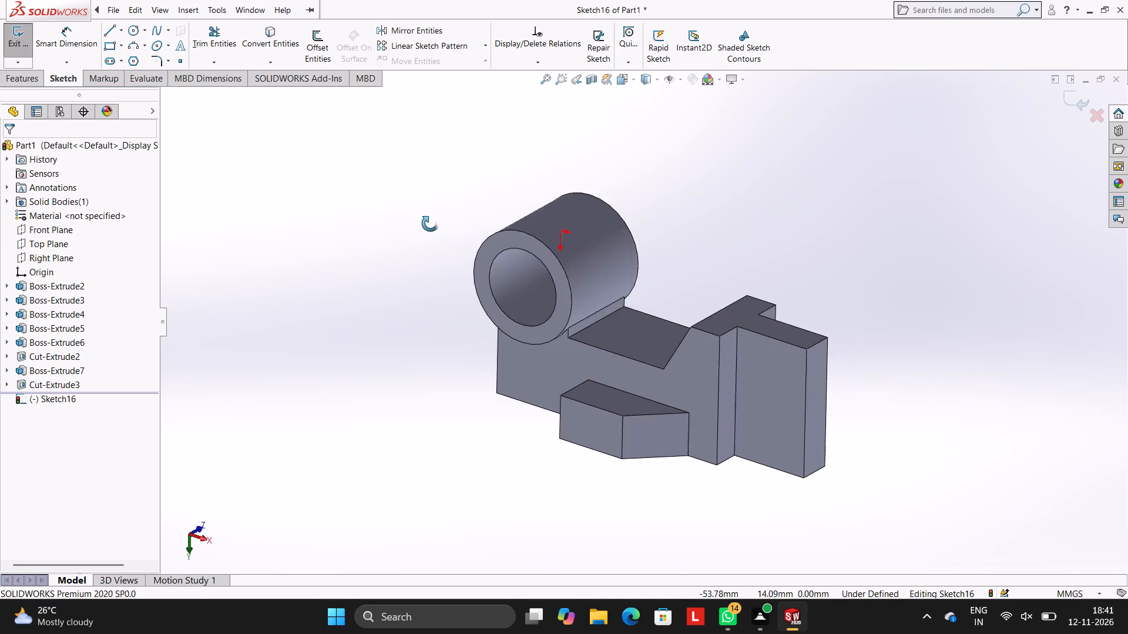
middle_click_drag(430, 224, 427, 221)
middle_click_drag(834, 367, 850, 352)
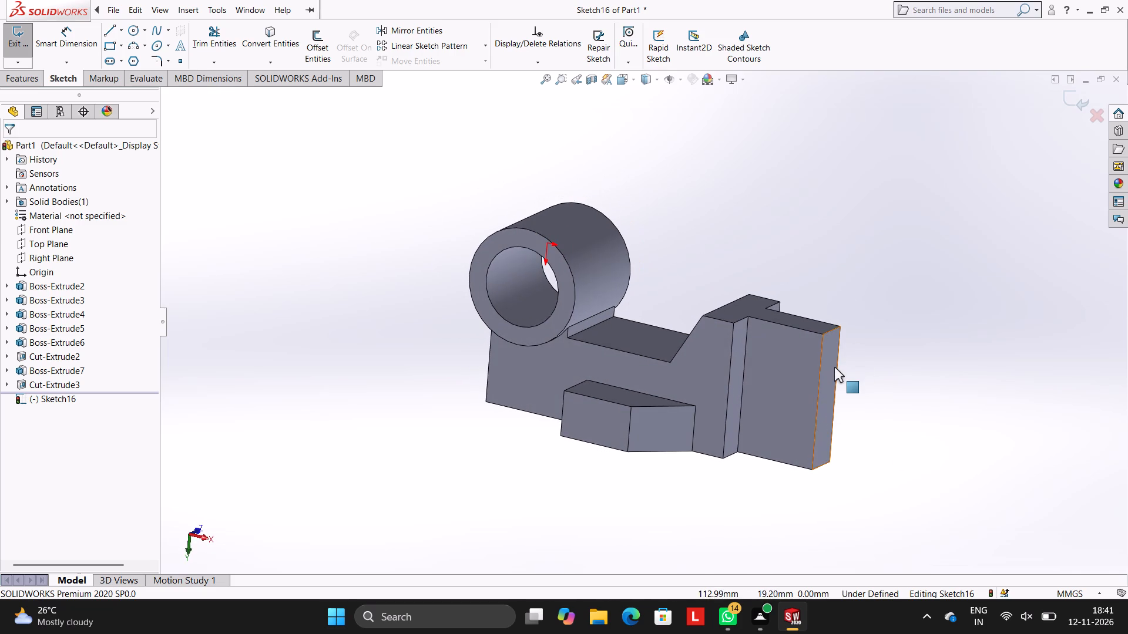
scroll(614, 296, "up", 1)
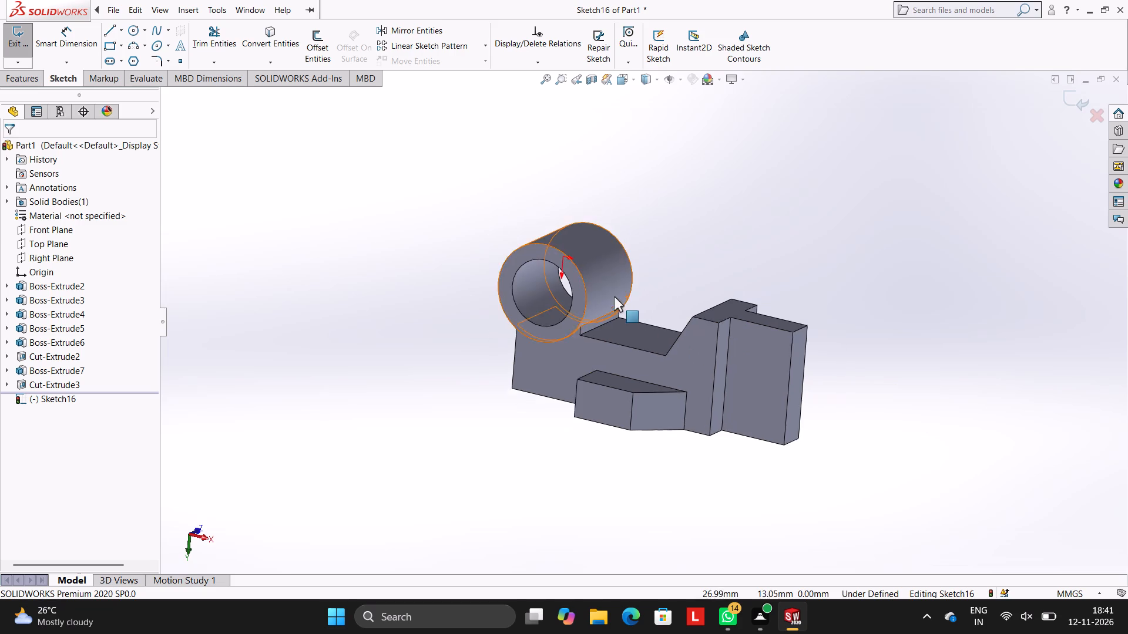
scroll(614, 296, "up", 1)
scroll(622, 319, "down", 5)
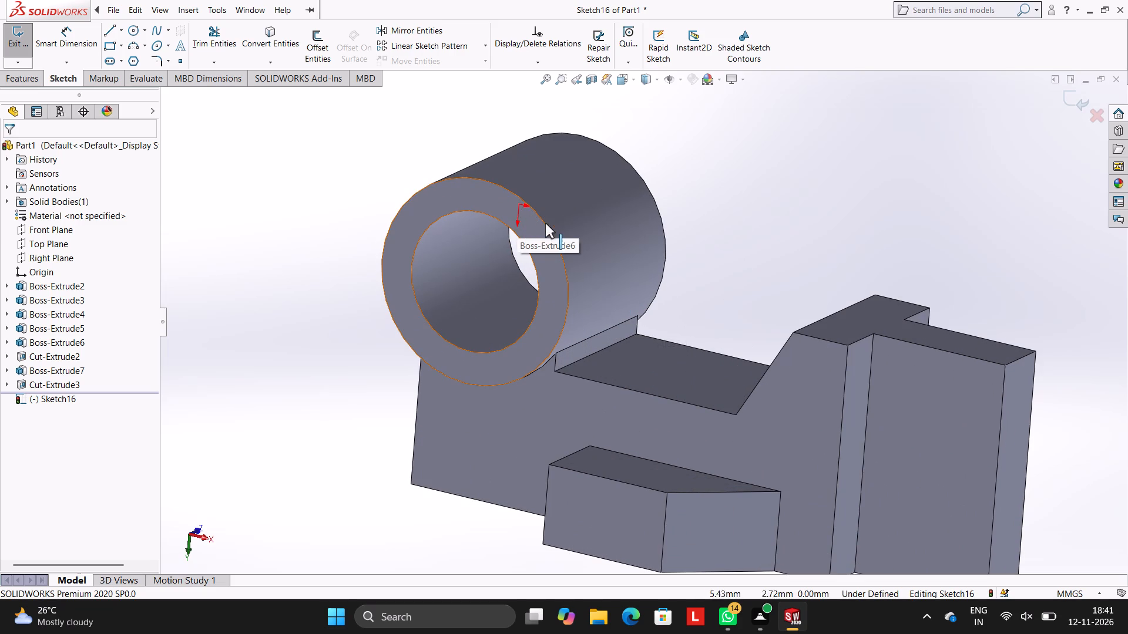
scroll(738, 433, "up", 3)
scroll(739, 426, "down", 2)
scroll(498, 274, "up", 2)
scroll(500, 271, "down", 1)
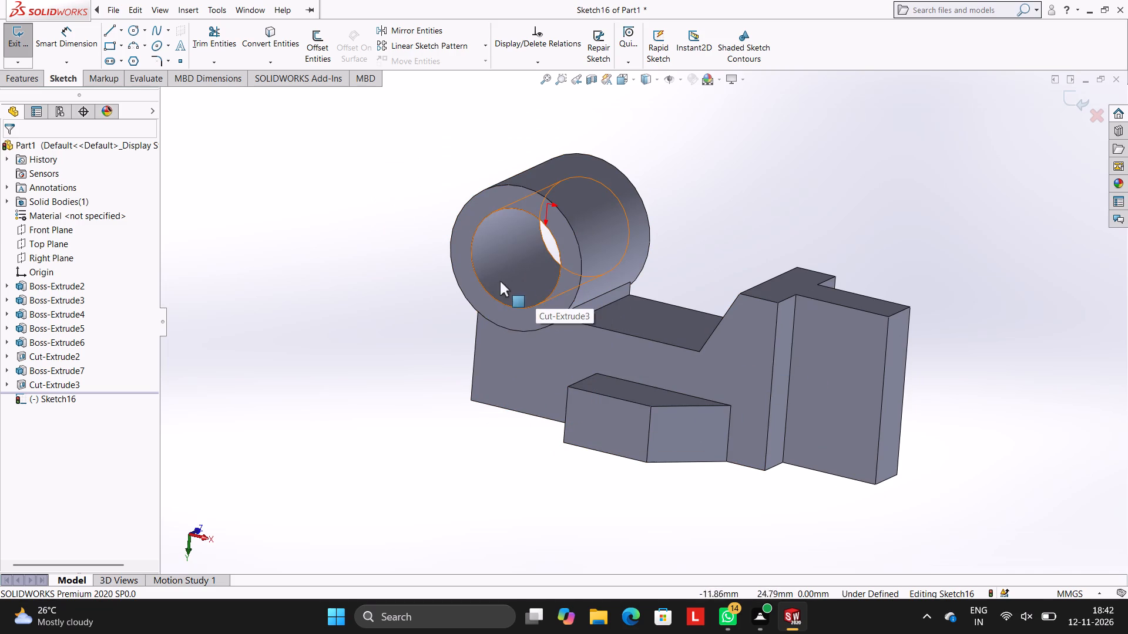
scroll(441, 286, "down", 1)
middle_click_drag(441, 286, 443, 345)
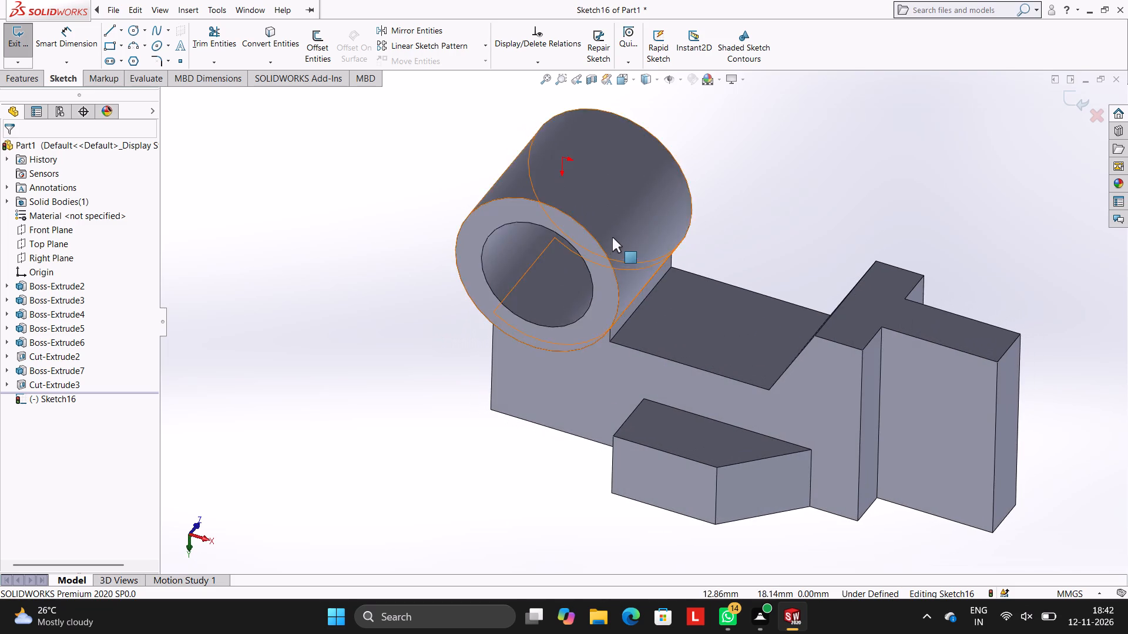
scroll(612, 237, "up", 2)
scroll(618, 234, "down", 2)
scroll(618, 234, "up", 2)
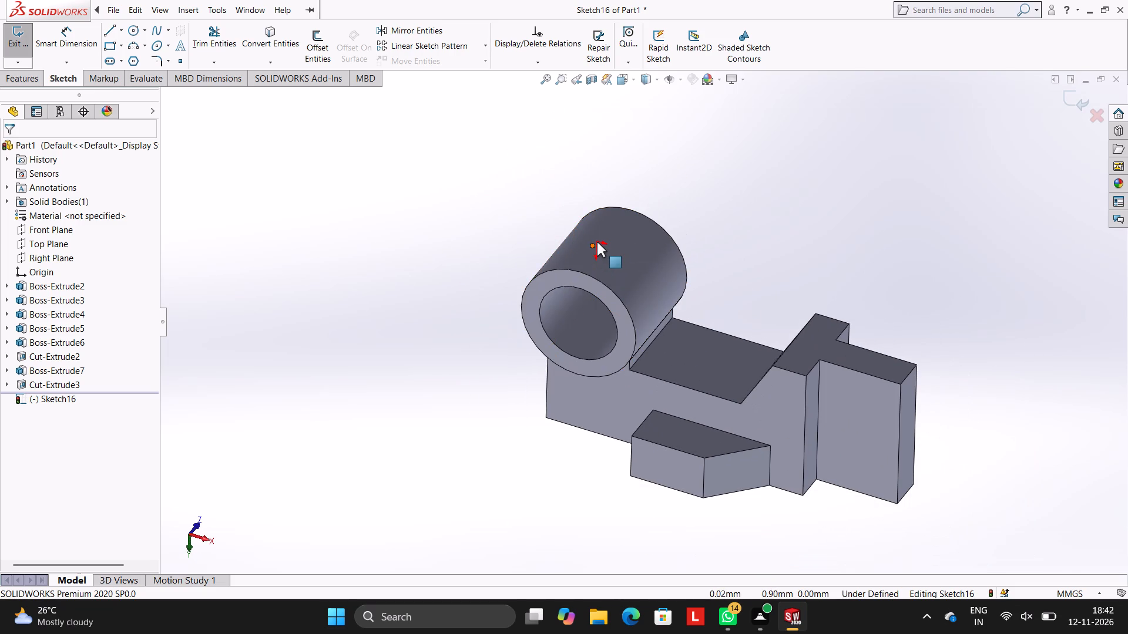
Examine the bored cylinder, its open ends and where it joins the block from several angles.
left_click(593, 245)
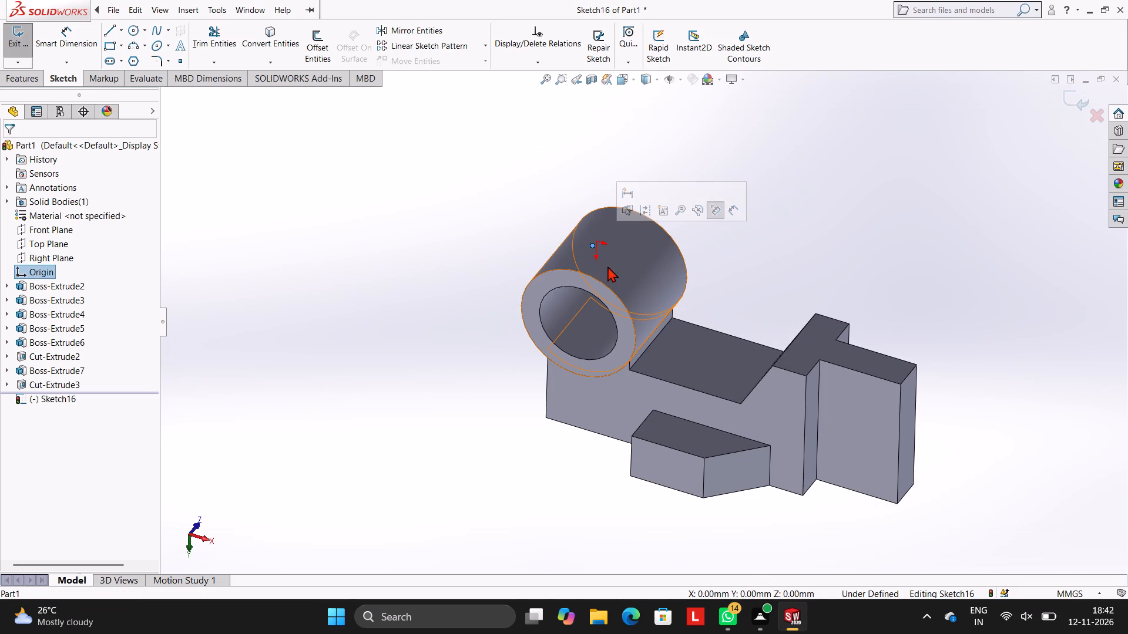
key("Escape")
key("Escape")
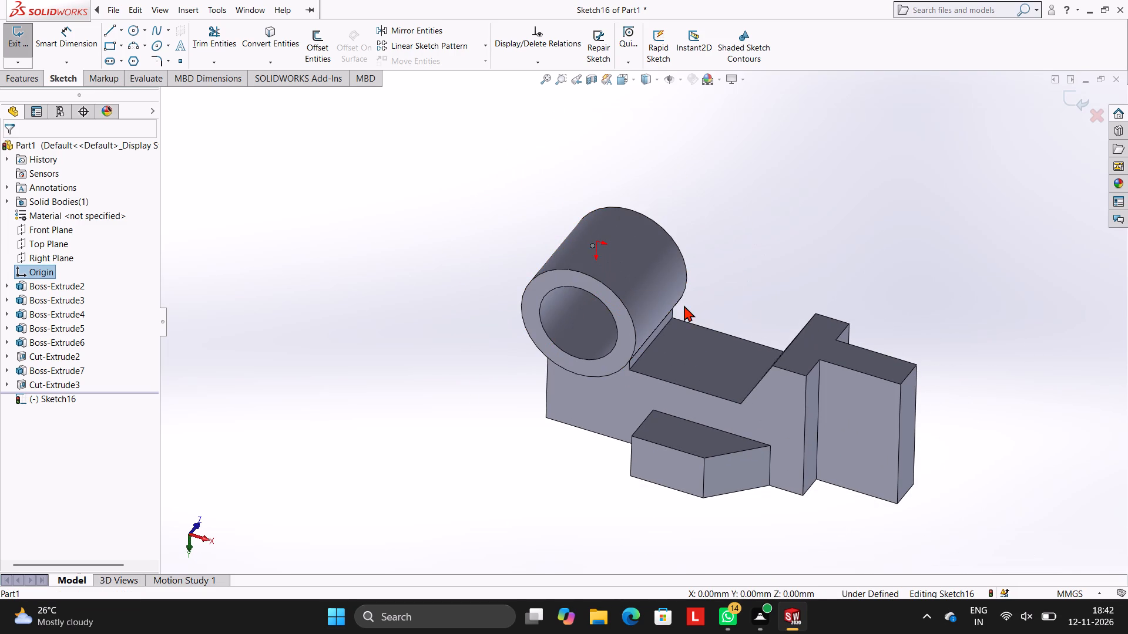
scroll(684, 305, "up", 2)
scroll(620, 227, "up", 2)
middle_click_drag(631, 228, 629, 300)
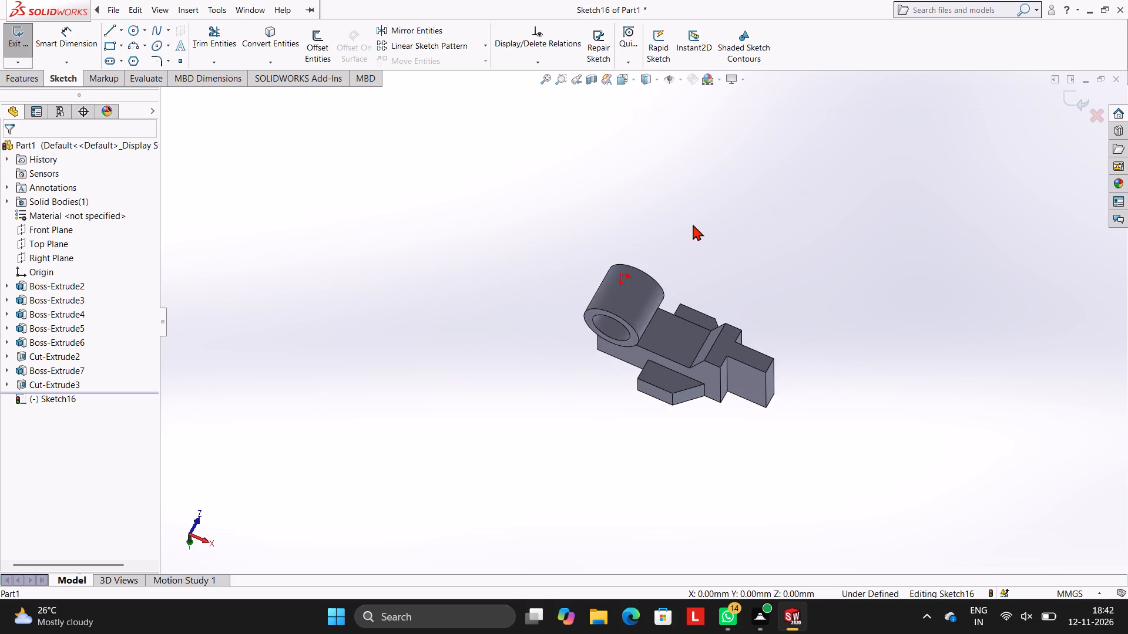
middle_click_drag(693, 224, 654, 285)
middle_click_drag(696, 244, 649, 308)
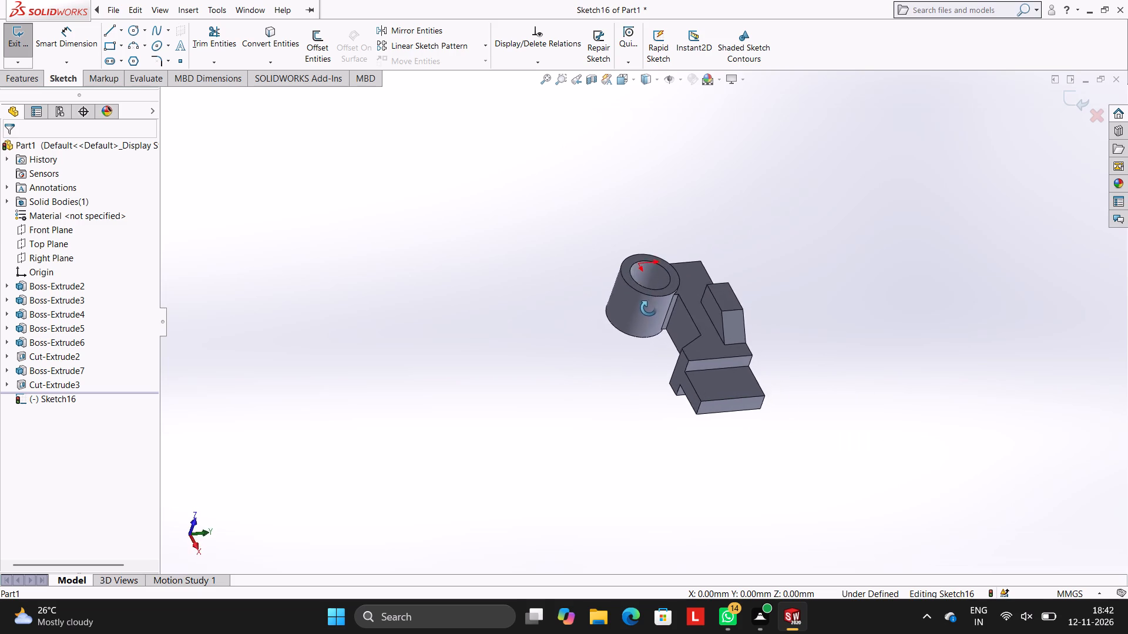
middle_click_drag(649, 308, 767, 287)
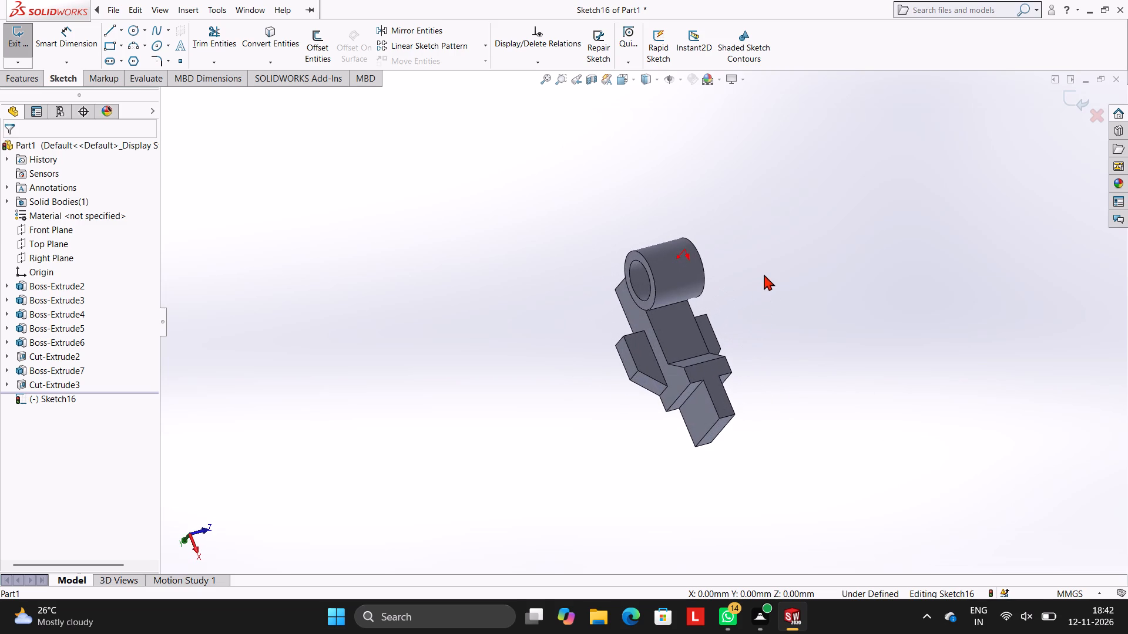
middle_click_drag(767, 228, 863, 249)
scroll(690, 361, "up", 4)
middle_click_drag(642, 351, 542, 263)
middle_click_drag(701, 401, 762, 399)
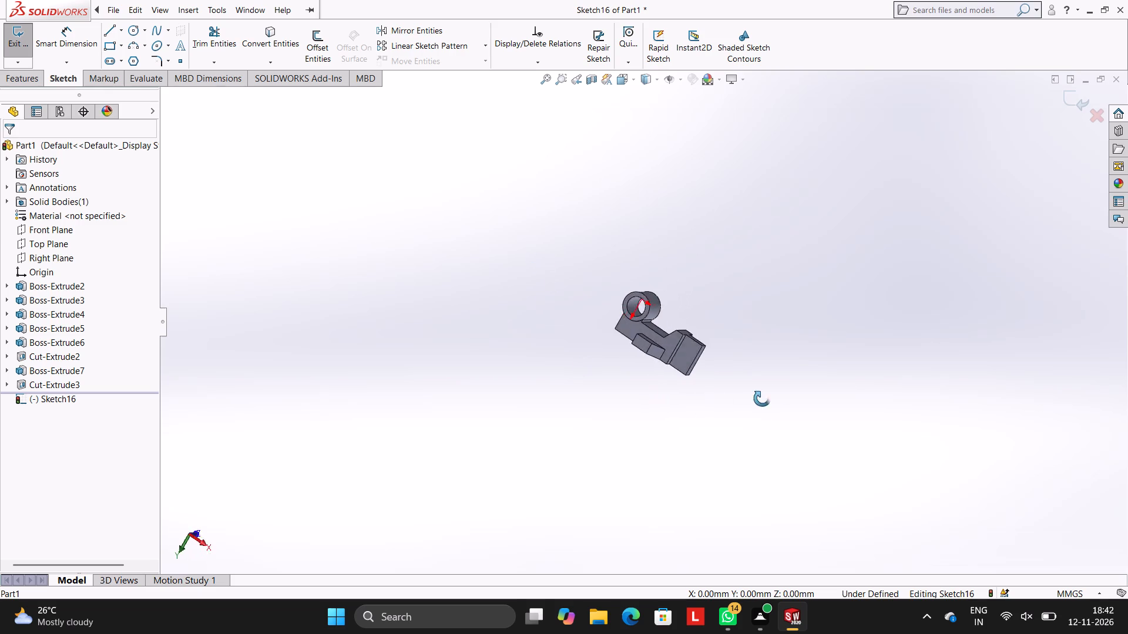
middle_click_drag(762, 399, 710, 250)
scroll(710, 250, "up", 1)
middle_click_drag(659, 372, 728, 472)
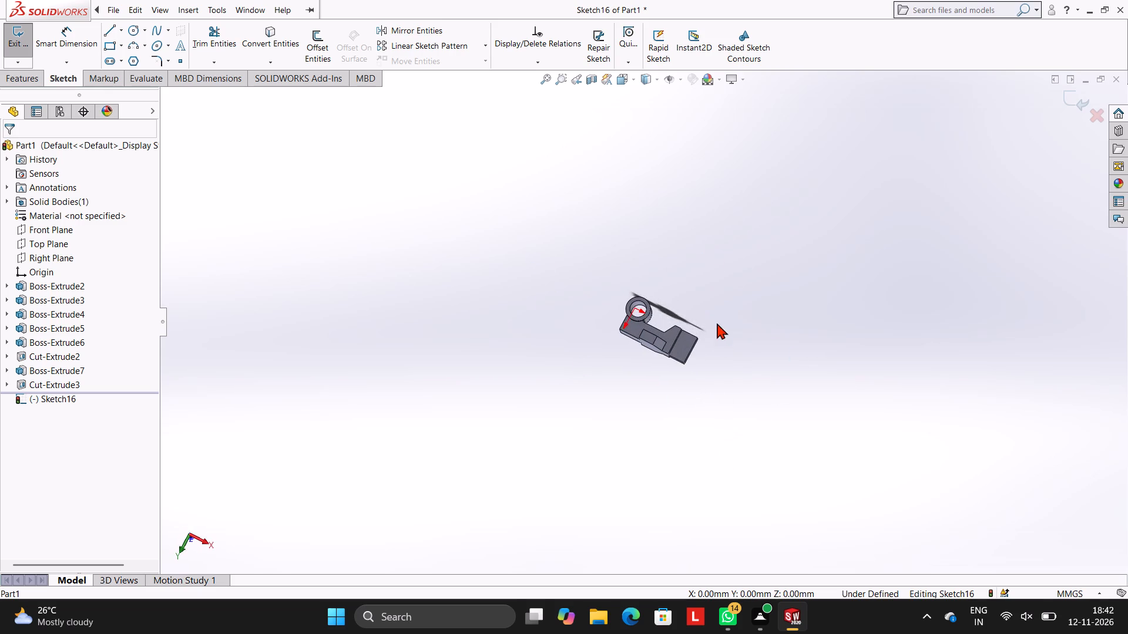
middle_click_drag(713, 312, 667, 322)
scroll(667, 322, "down", 4)
scroll(667, 322, "up", 3)
middle_click_drag(728, 385, 782, 376)
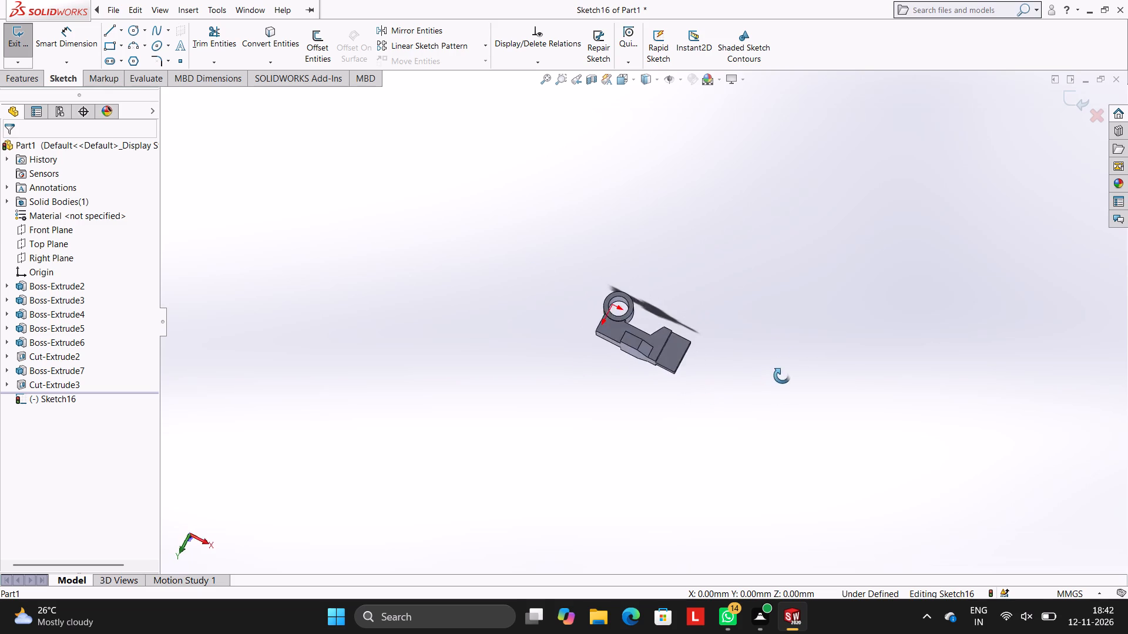
middle_click_drag(782, 376, 731, 439)
scroll(636, 313, "down", 4)
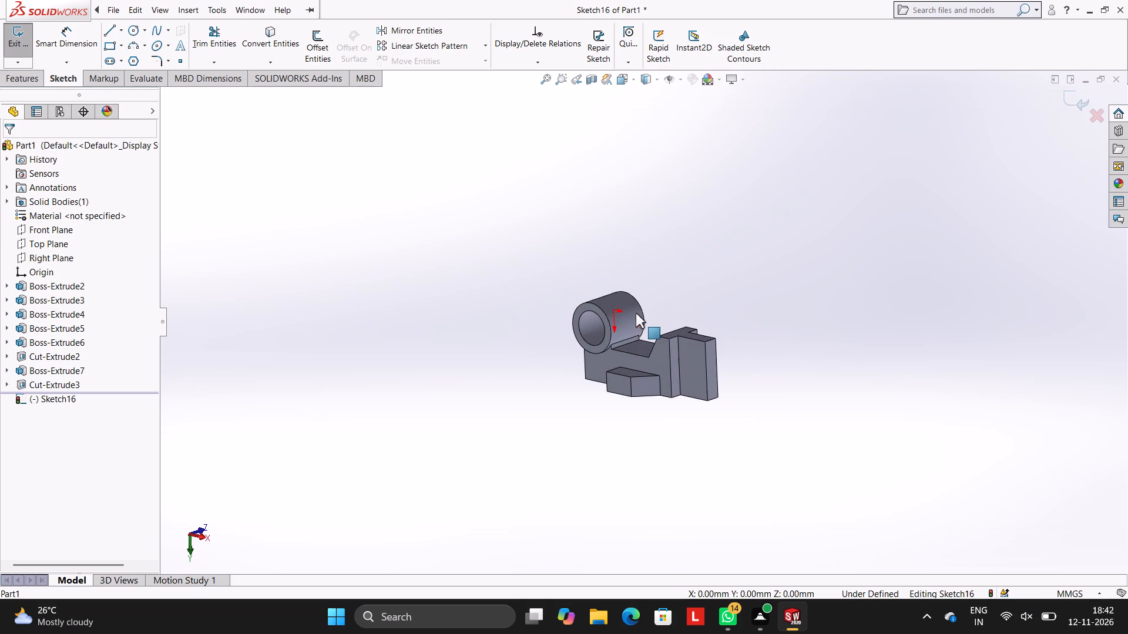
scroll(639, 335, "up", 1)
middle_click_drag(706, 345, 720, 315)
scroll(643, 298, "down", 2)
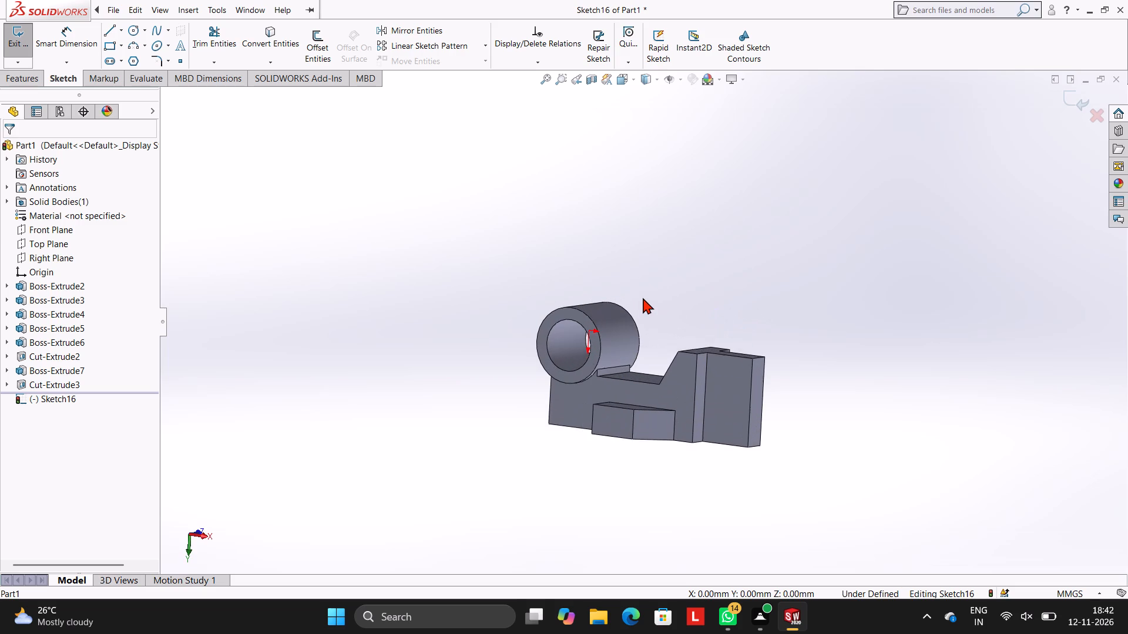
scroll(600, 309, "down", 3)
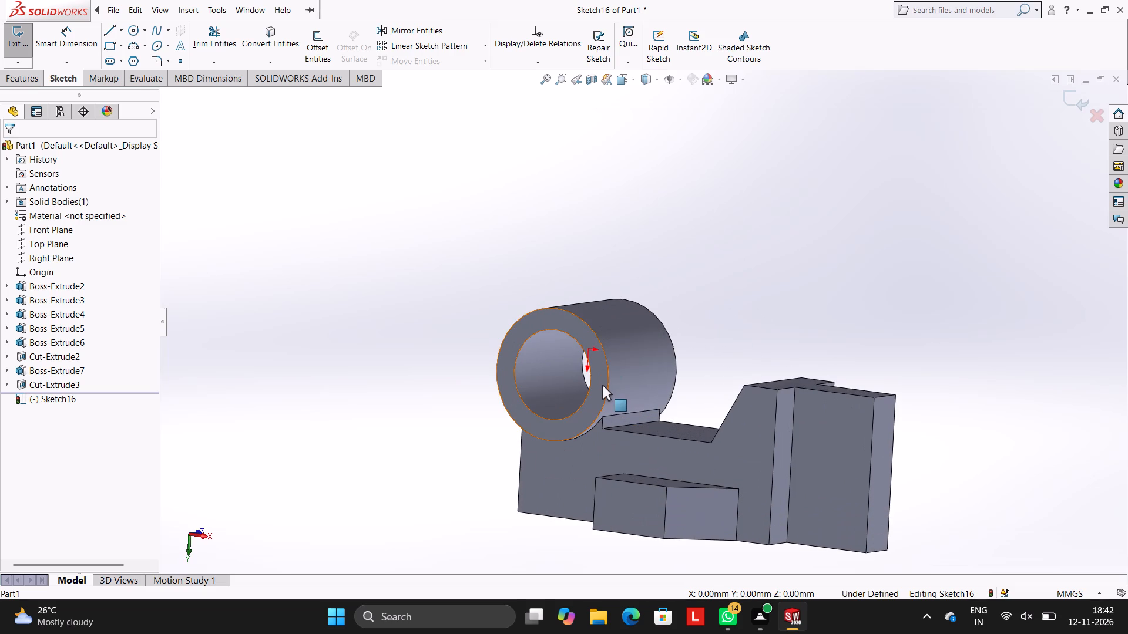
scroll(597, 375, "up", 2)
scroll(597, 375, "down", 1)
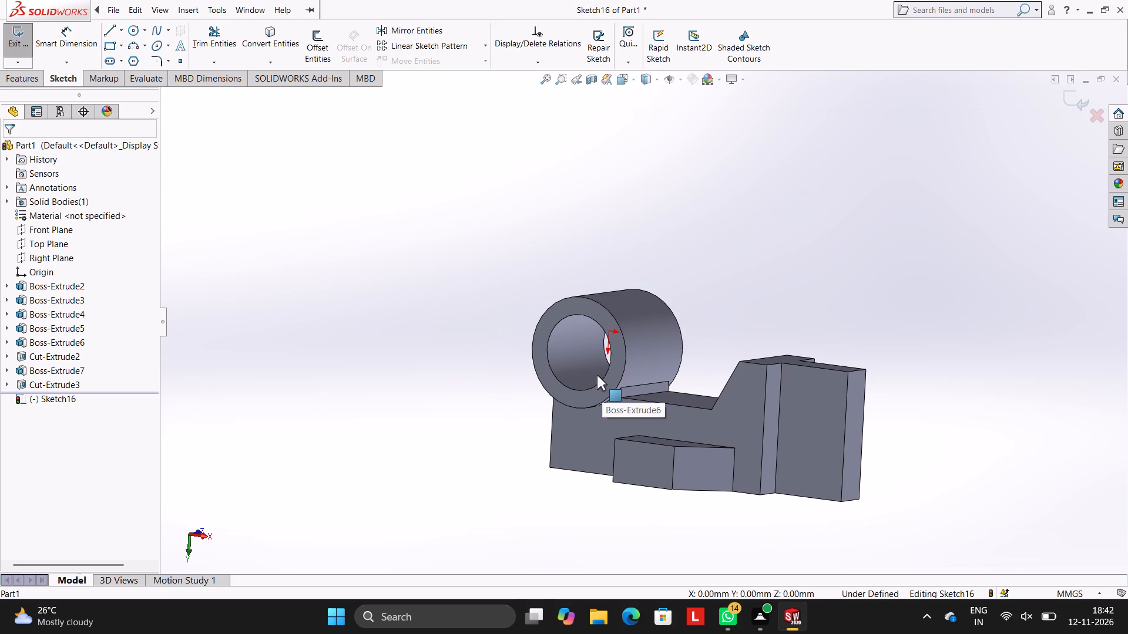
scroll(532, 298, "up", 2)
scroll(632, 315, "down", 3)
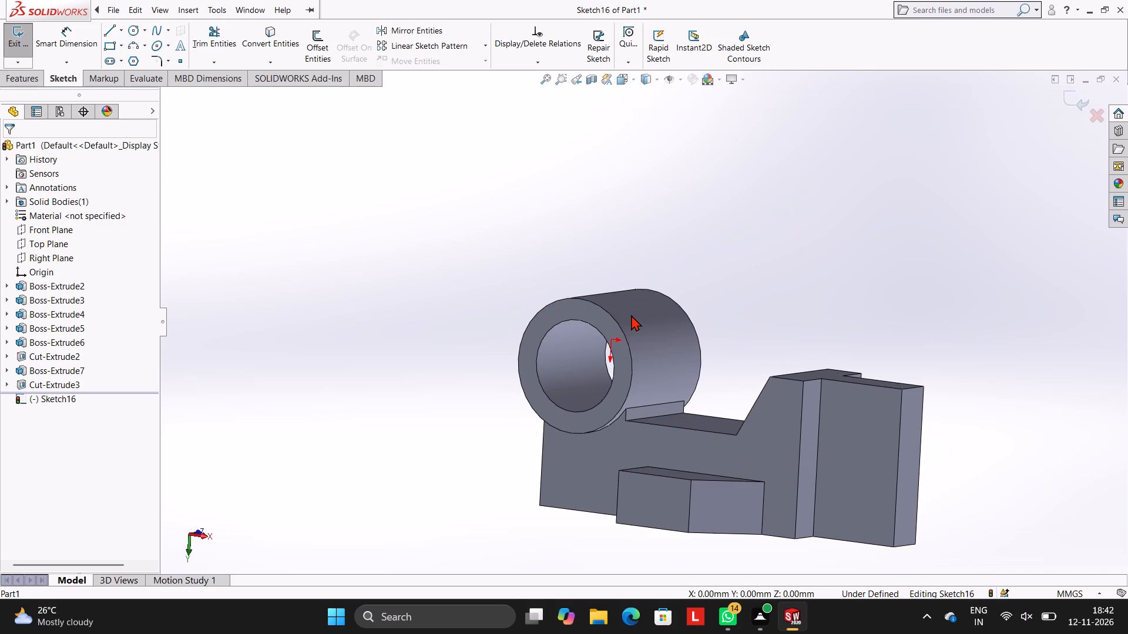
scroll(634, 317, "up", 2)
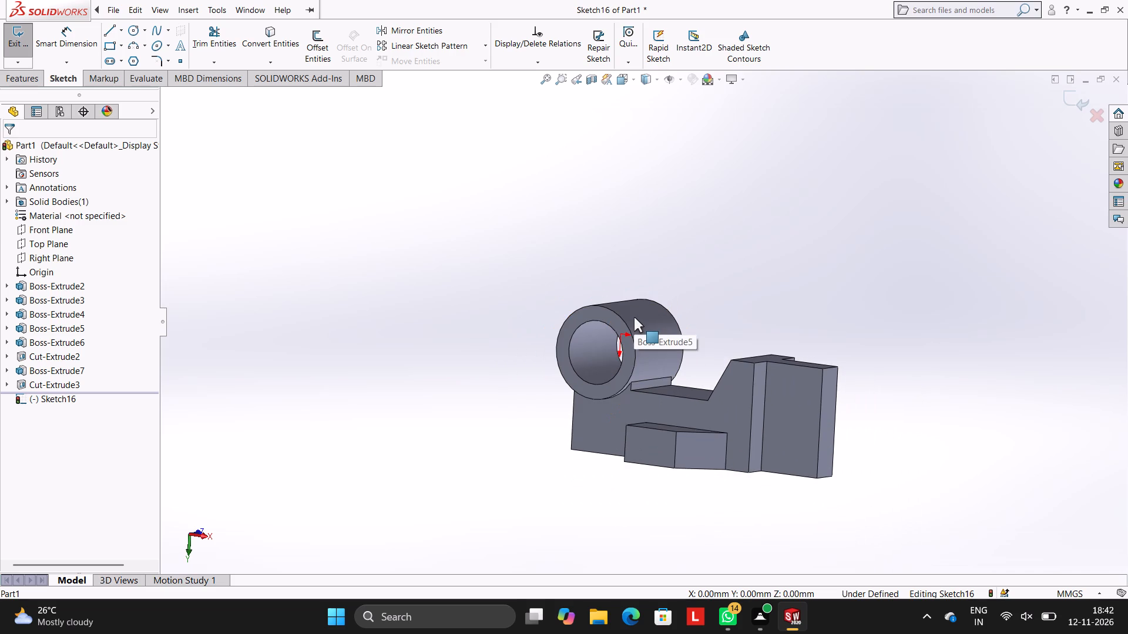
scroll(641, 299, "up", 2)
scroll(641, 299, "down", 3)
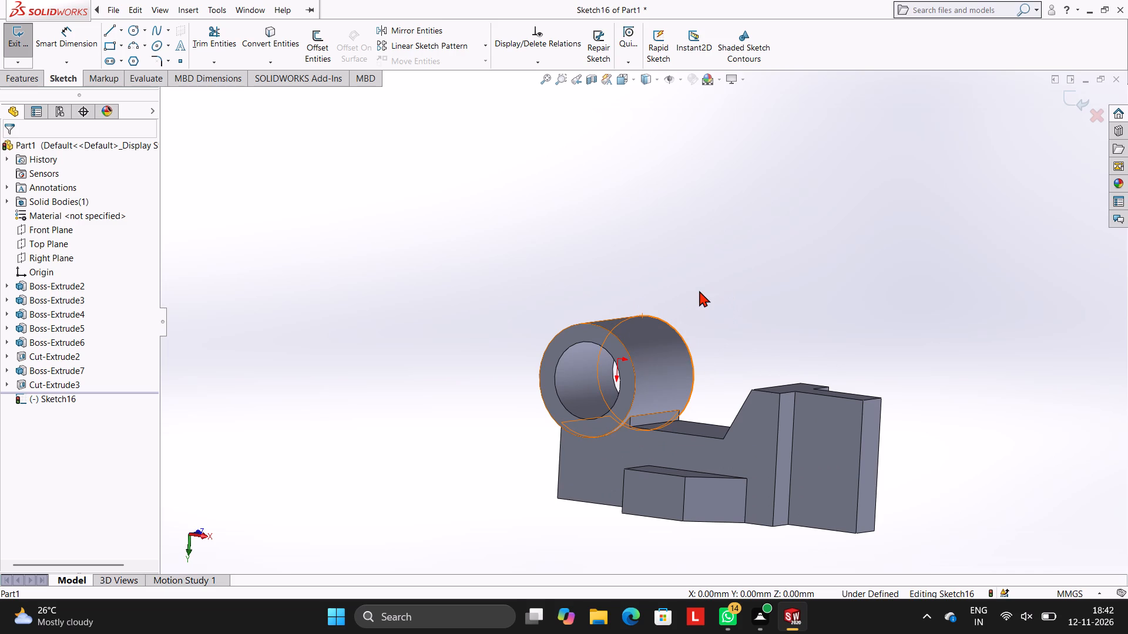
Clear the selection and exit the current sketch without drawing anything in it.
key("Escape")
key("Escape")
key("Escape")
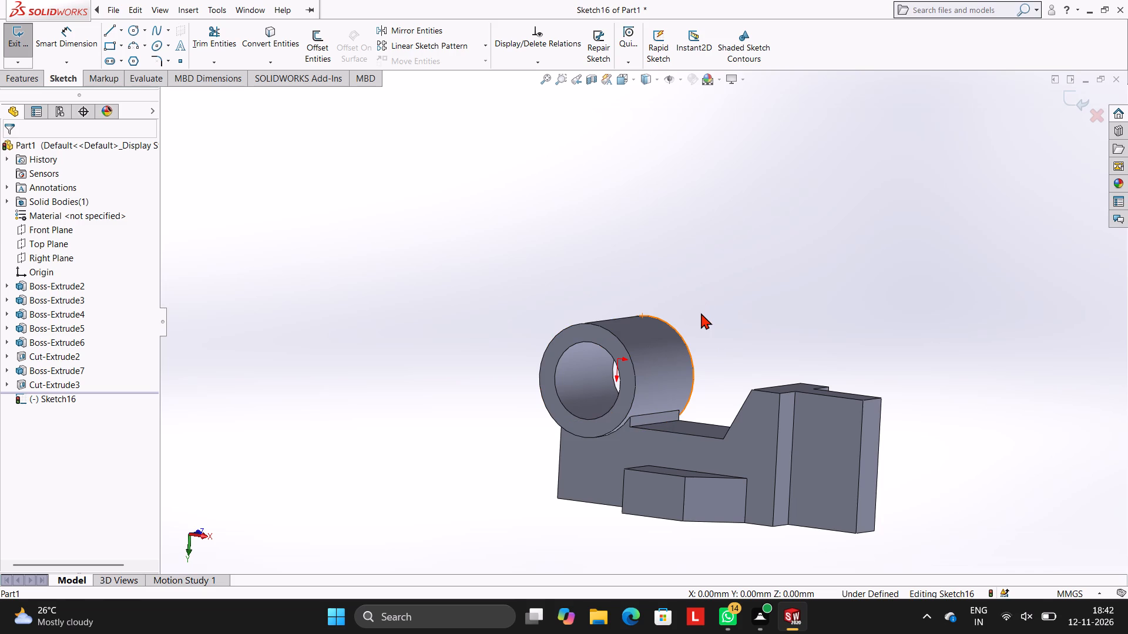
key("Escape")
left_click(701, 313)
key("Escape")
left_click(1082, 104)
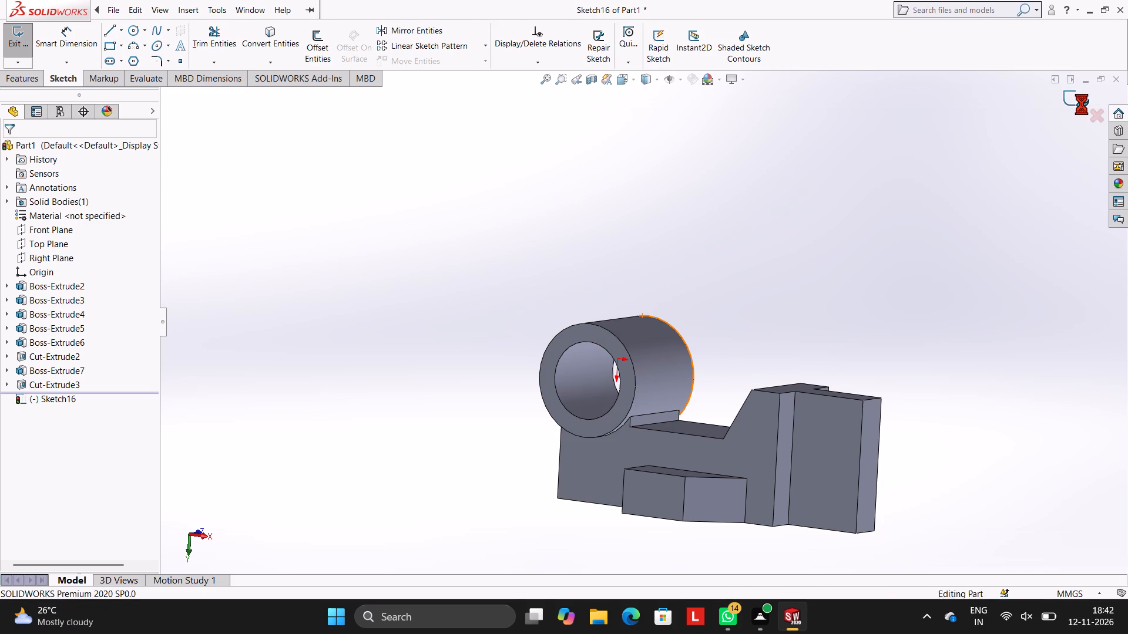
Open a new sketch on the cylinder's ring-shaped end face that belongs to Boss-Extrude6.
left_click(625, 367)
left_click(674, 327)
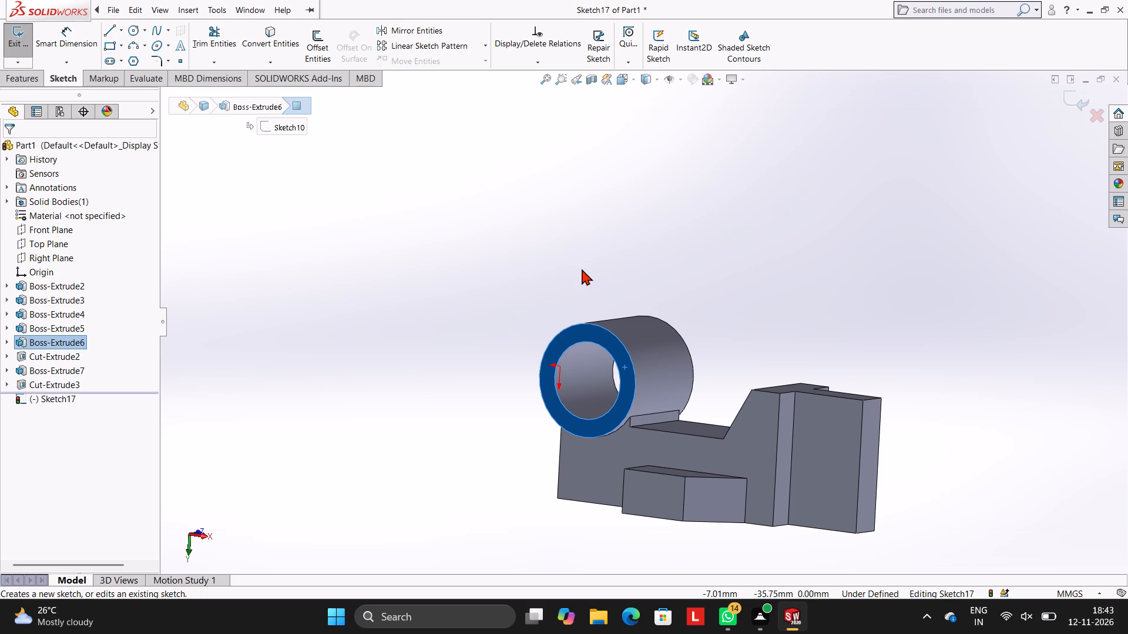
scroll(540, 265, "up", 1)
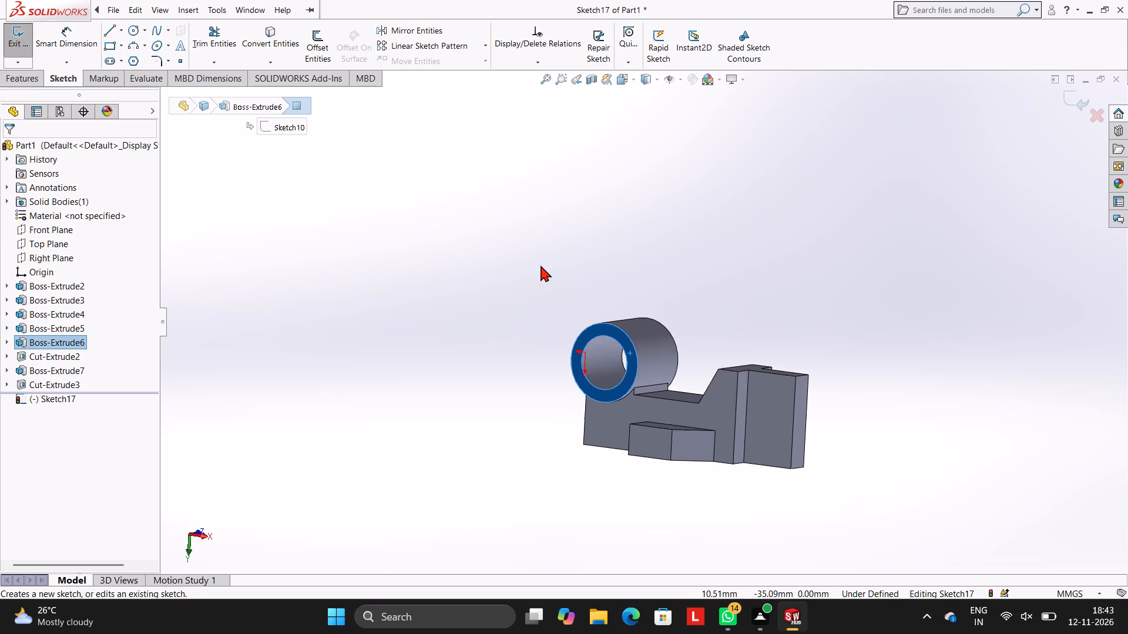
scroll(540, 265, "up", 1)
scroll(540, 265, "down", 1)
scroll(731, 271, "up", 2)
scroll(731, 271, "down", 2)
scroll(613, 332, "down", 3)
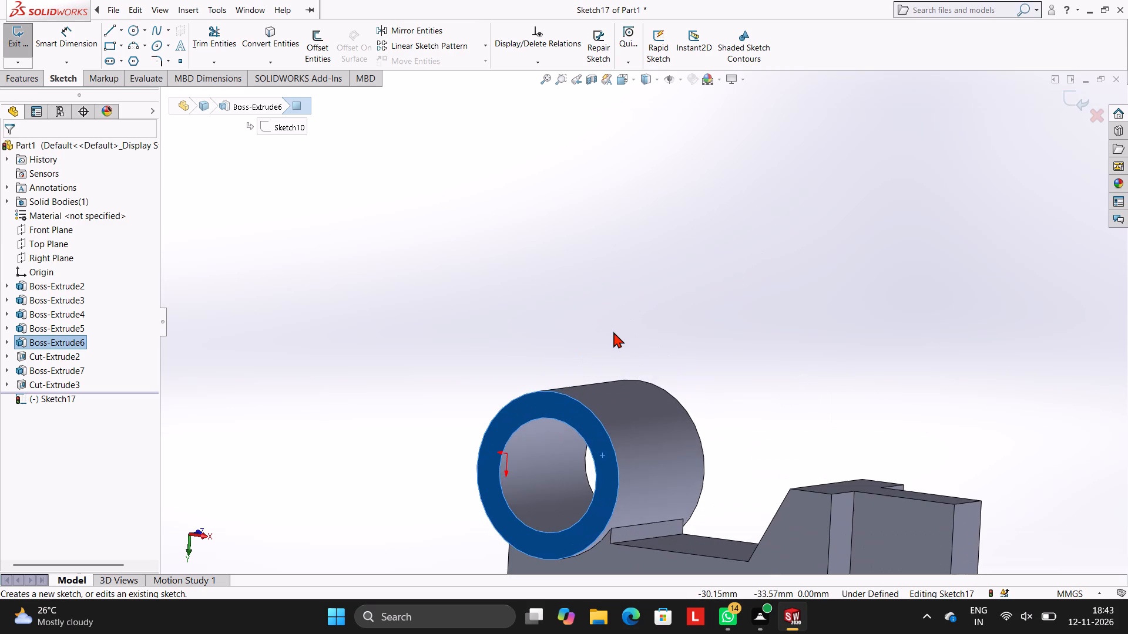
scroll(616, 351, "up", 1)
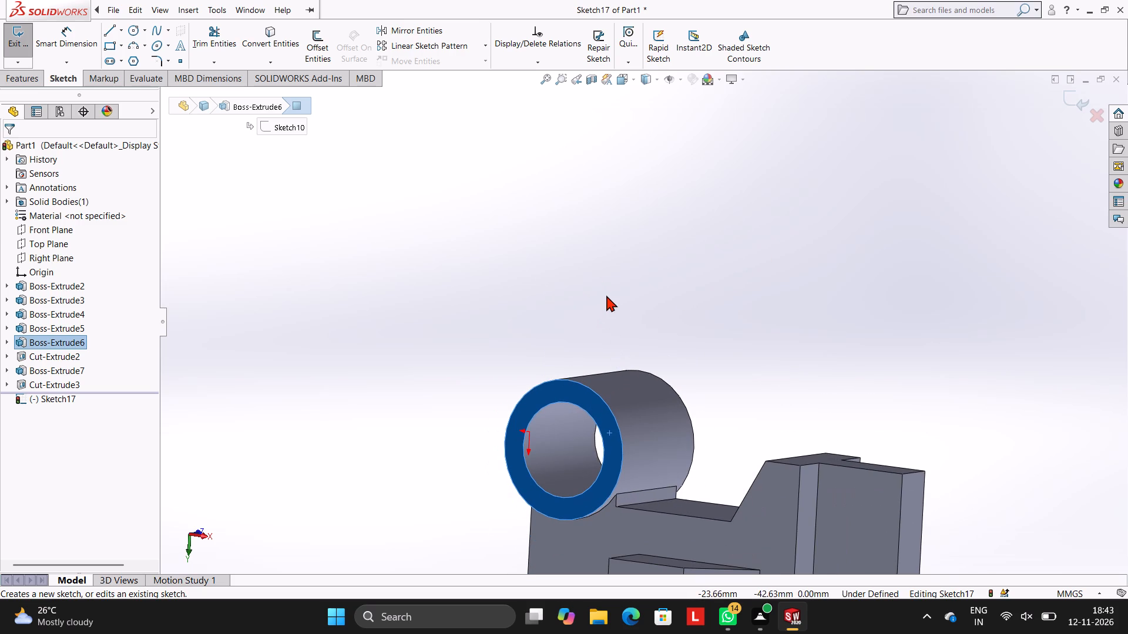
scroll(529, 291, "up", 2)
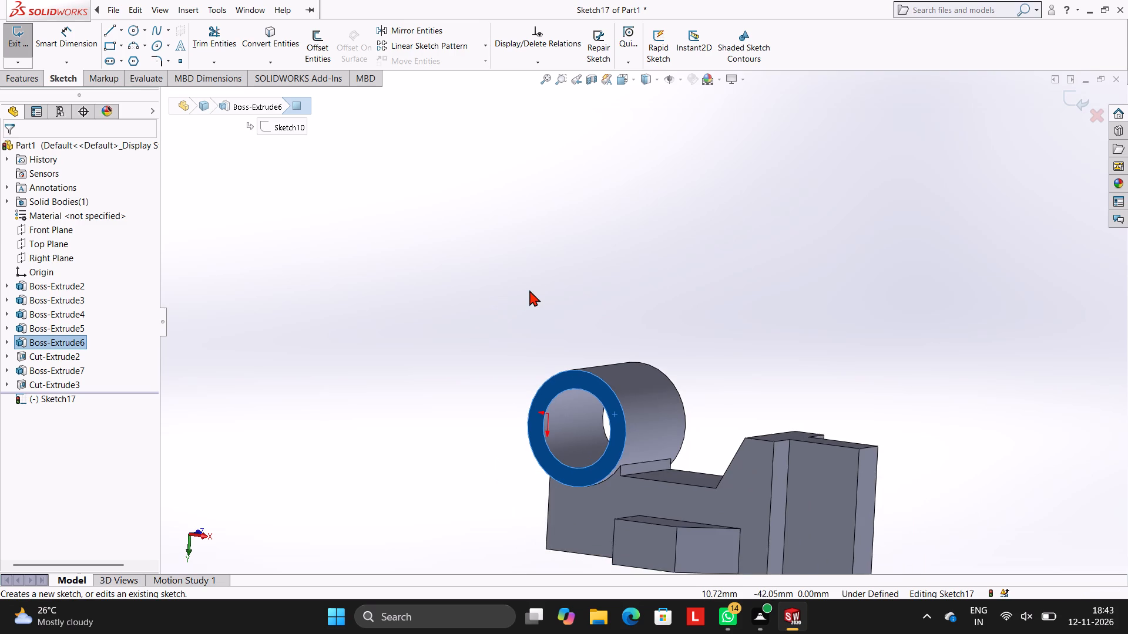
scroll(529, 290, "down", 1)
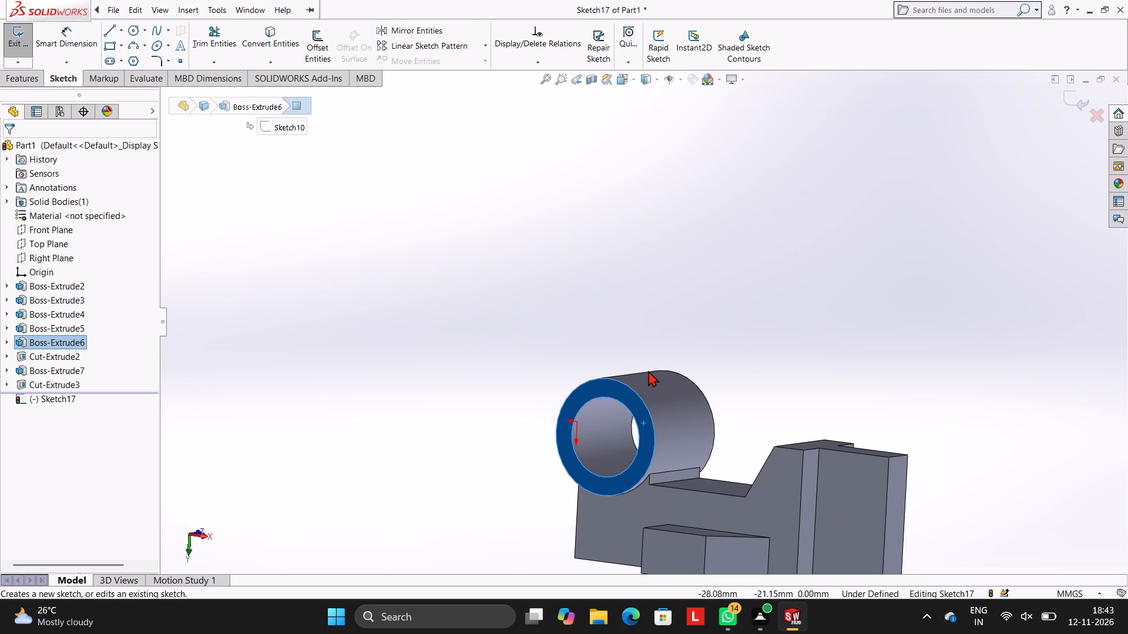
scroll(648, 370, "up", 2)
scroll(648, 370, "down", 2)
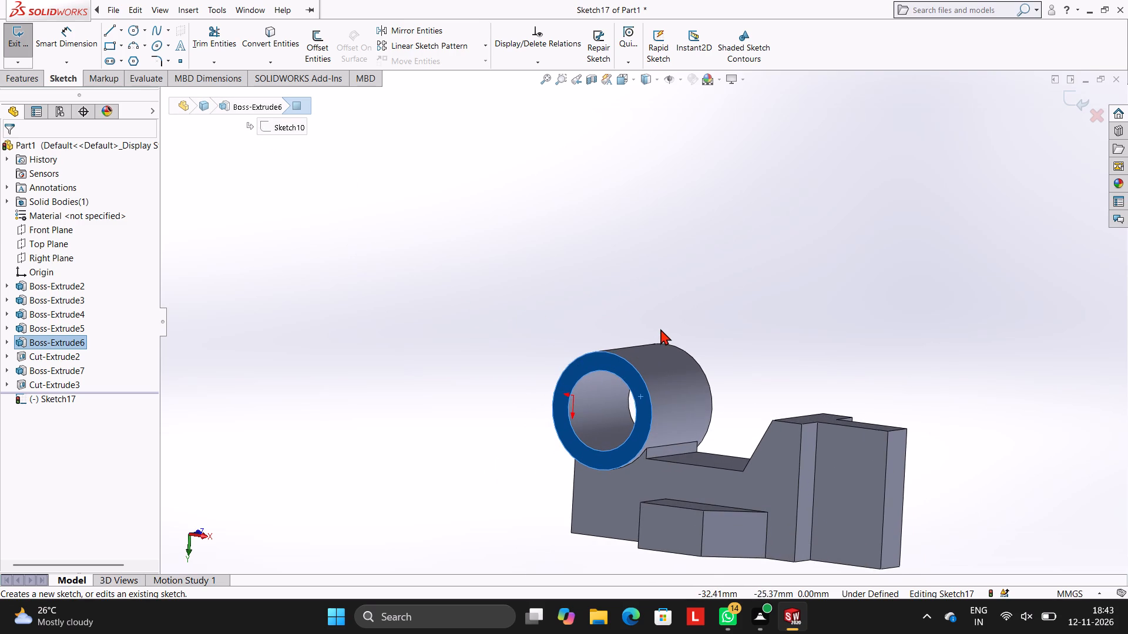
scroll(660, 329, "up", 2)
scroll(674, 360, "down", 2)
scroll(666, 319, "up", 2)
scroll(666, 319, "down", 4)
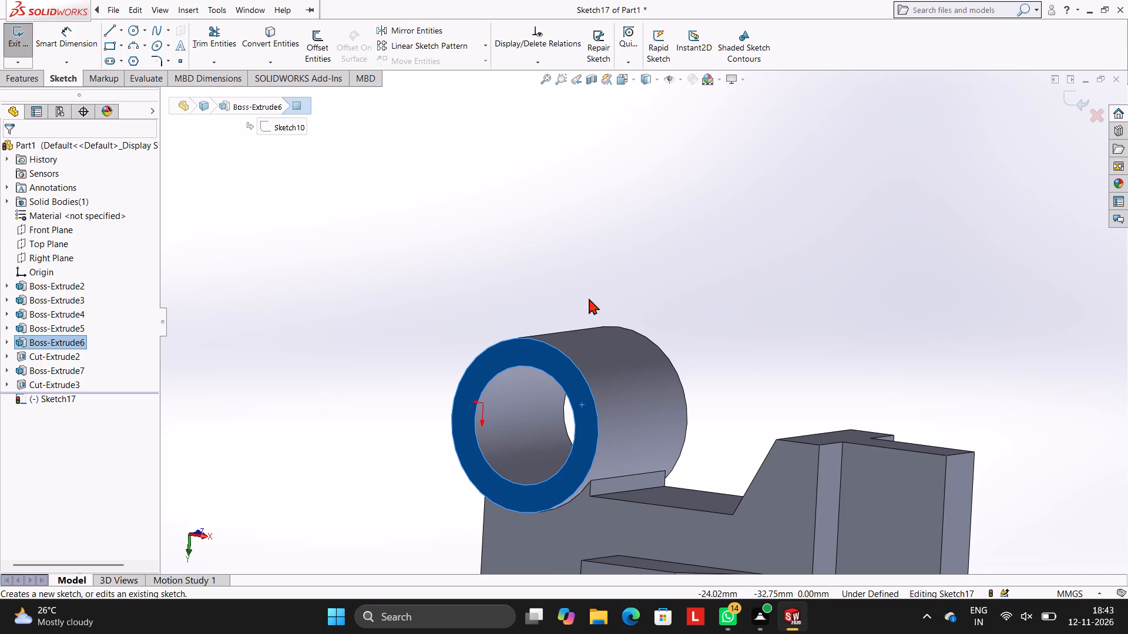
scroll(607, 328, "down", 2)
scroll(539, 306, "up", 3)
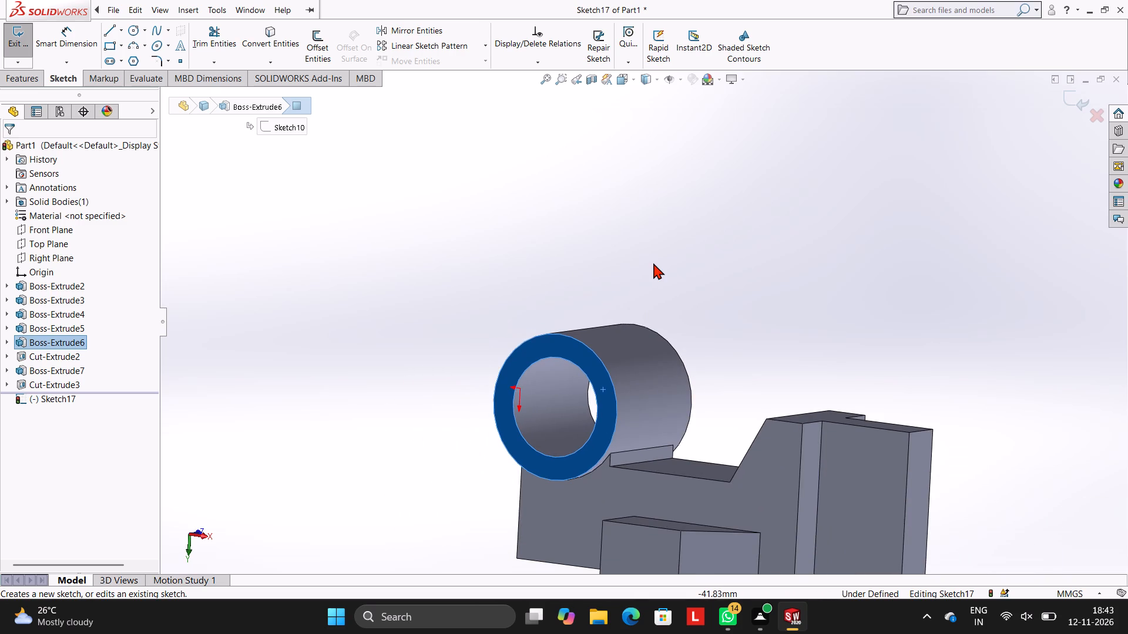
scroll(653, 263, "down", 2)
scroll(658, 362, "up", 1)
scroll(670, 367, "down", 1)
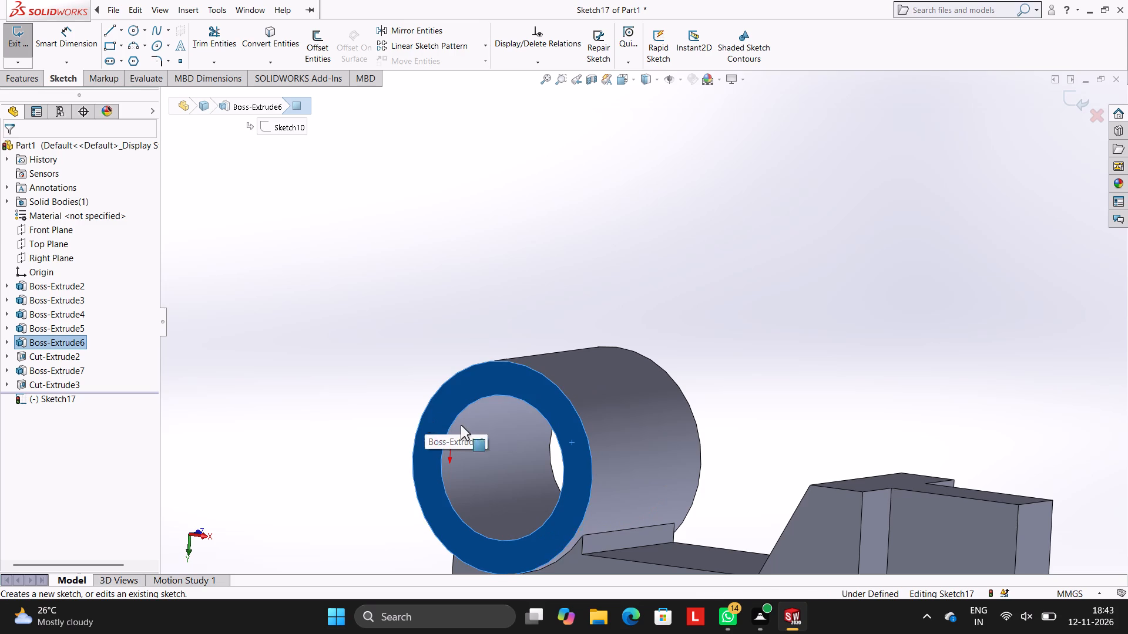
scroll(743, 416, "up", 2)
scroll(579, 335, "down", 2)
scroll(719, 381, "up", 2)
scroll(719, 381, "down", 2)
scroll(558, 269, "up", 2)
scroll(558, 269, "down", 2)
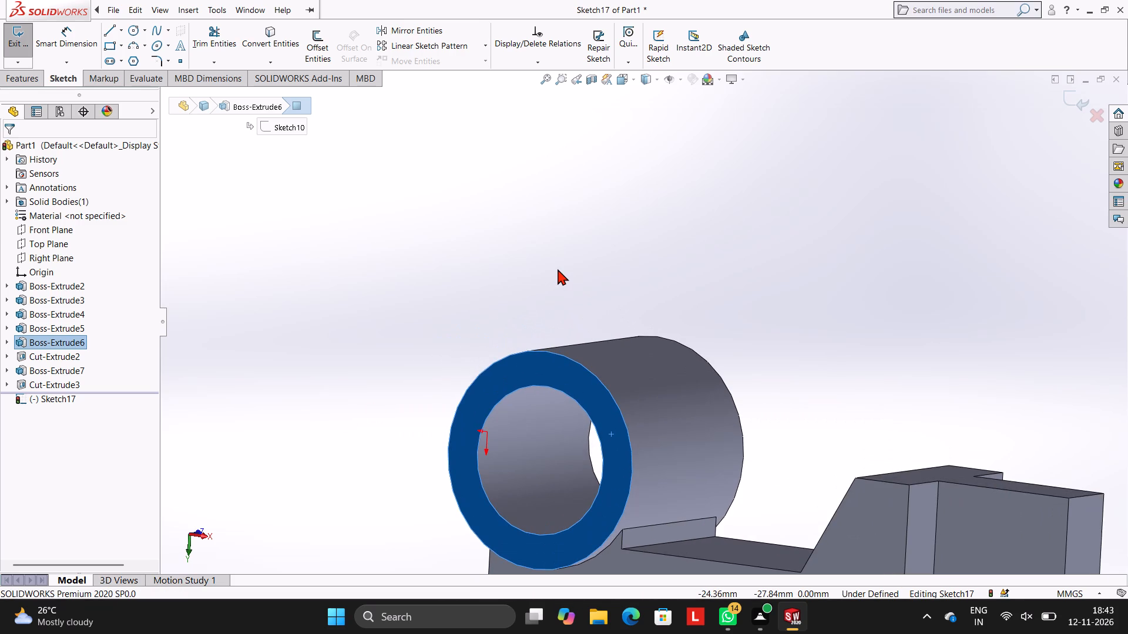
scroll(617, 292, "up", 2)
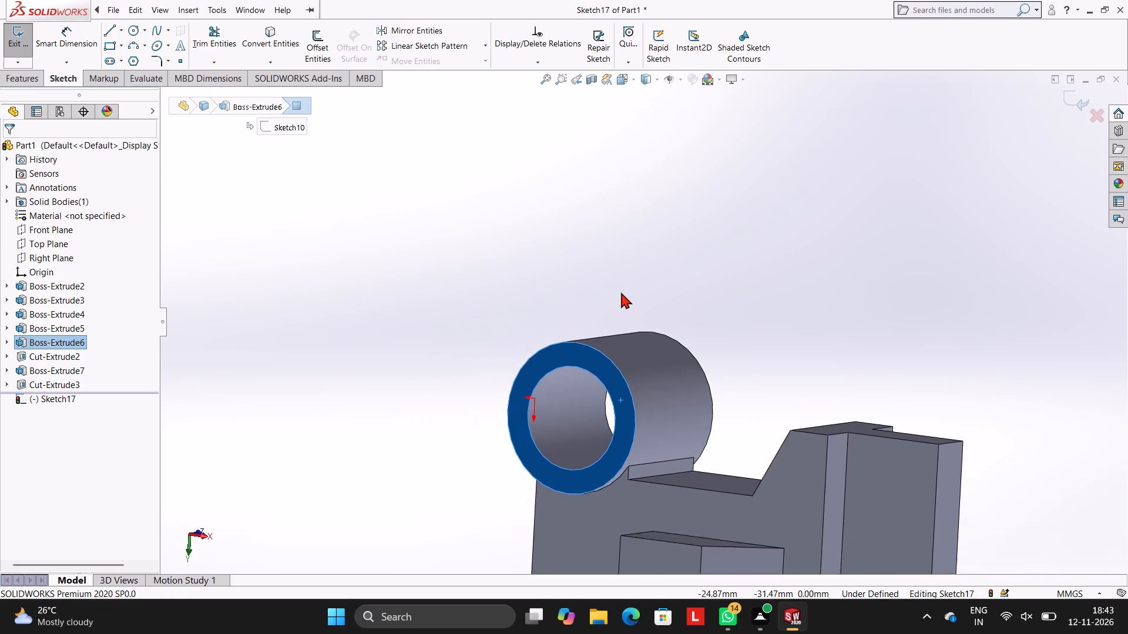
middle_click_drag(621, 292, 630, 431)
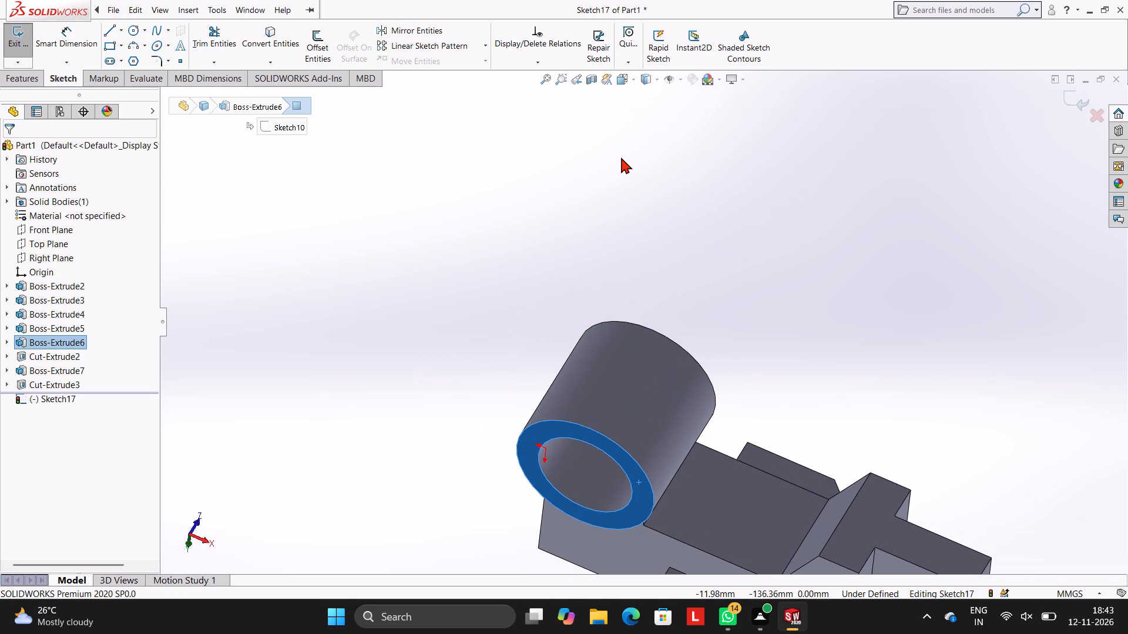
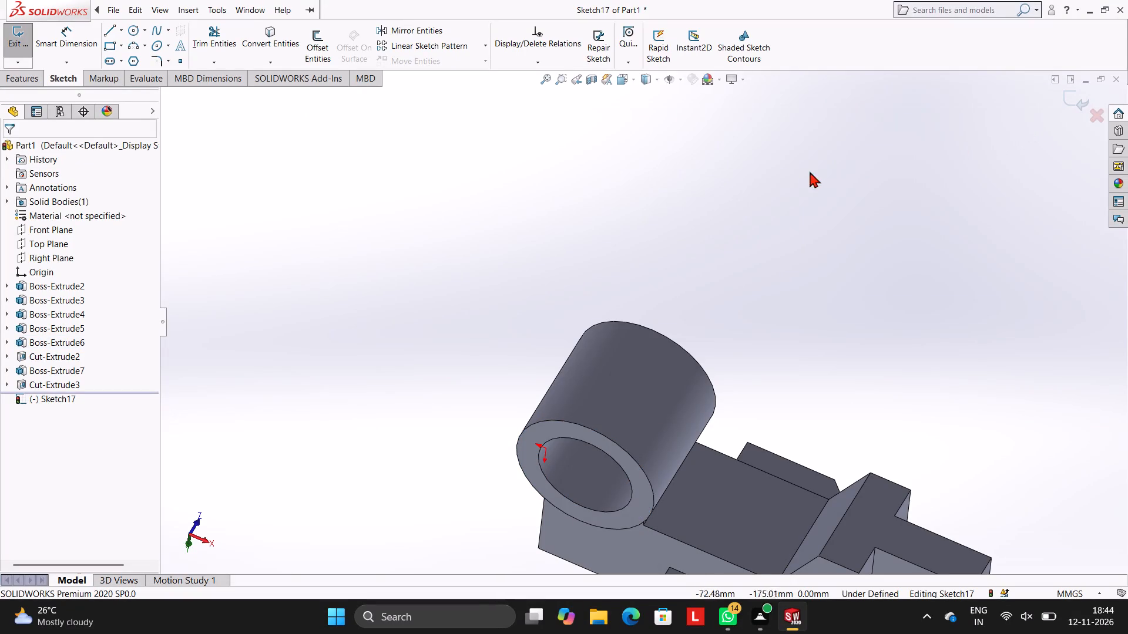
Exit the empty sketch on the cylinder's ring-shaped end face without drawing anything in it.
middle_click_drag(740, 291, 738, 215)
scroll(756, 298, "up", 4)
middle_click_drag(766, 321, 766, 311)
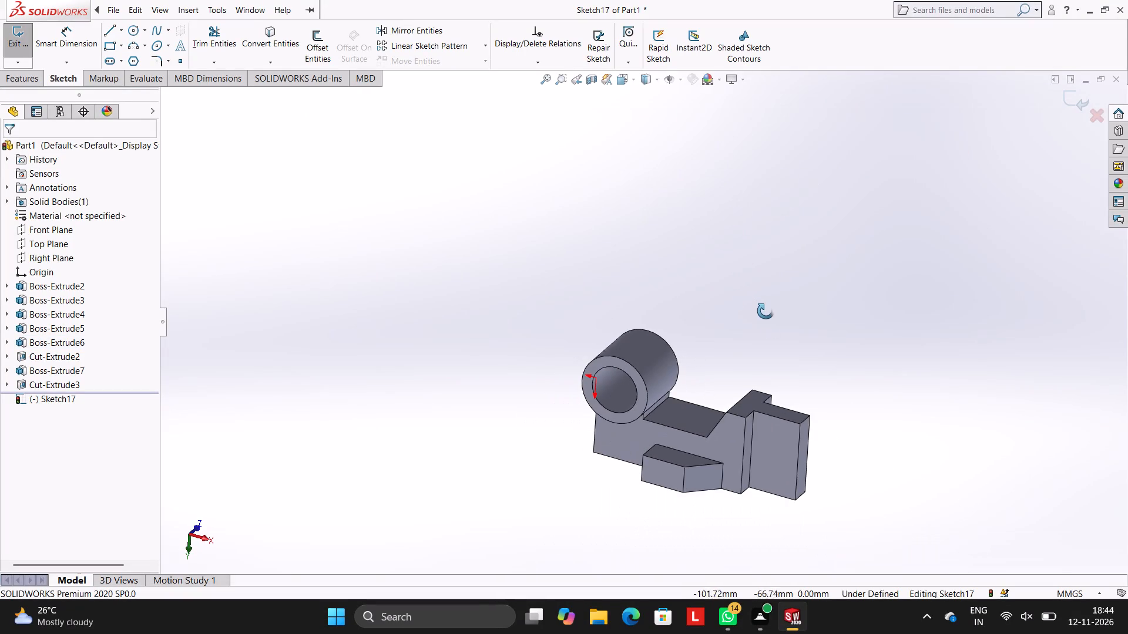
middle_click_drag(766, 311, 757, 308)
middle_click_drag(686, 343, 673, 317)
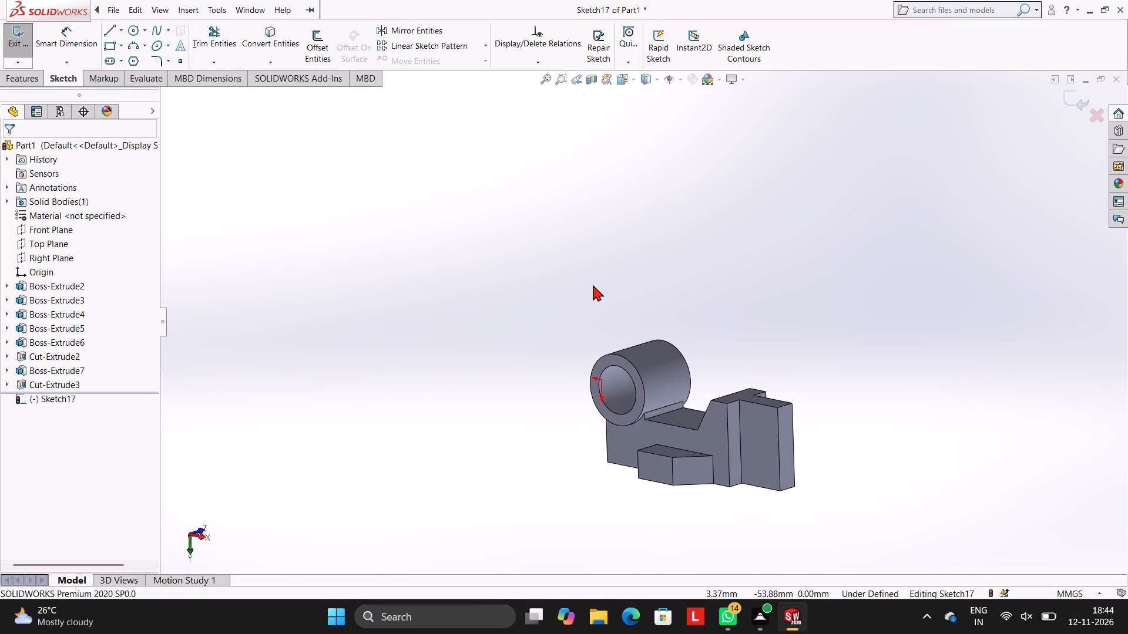
middle_click_drag(593, 285, 612, 291)
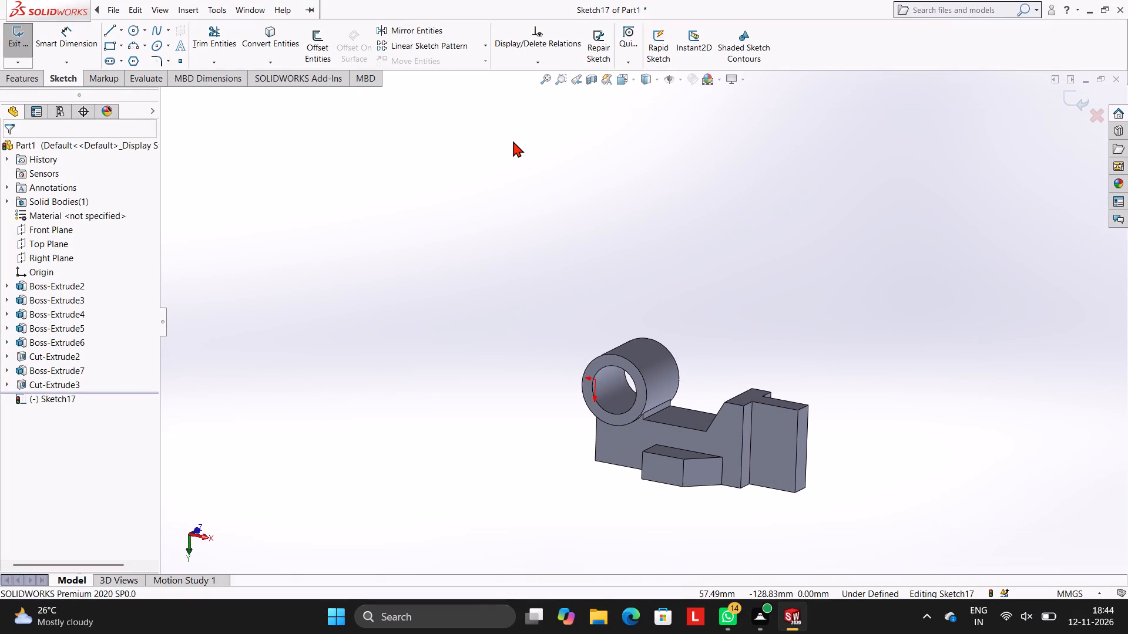
key("Escape")
left_click(32, 80)
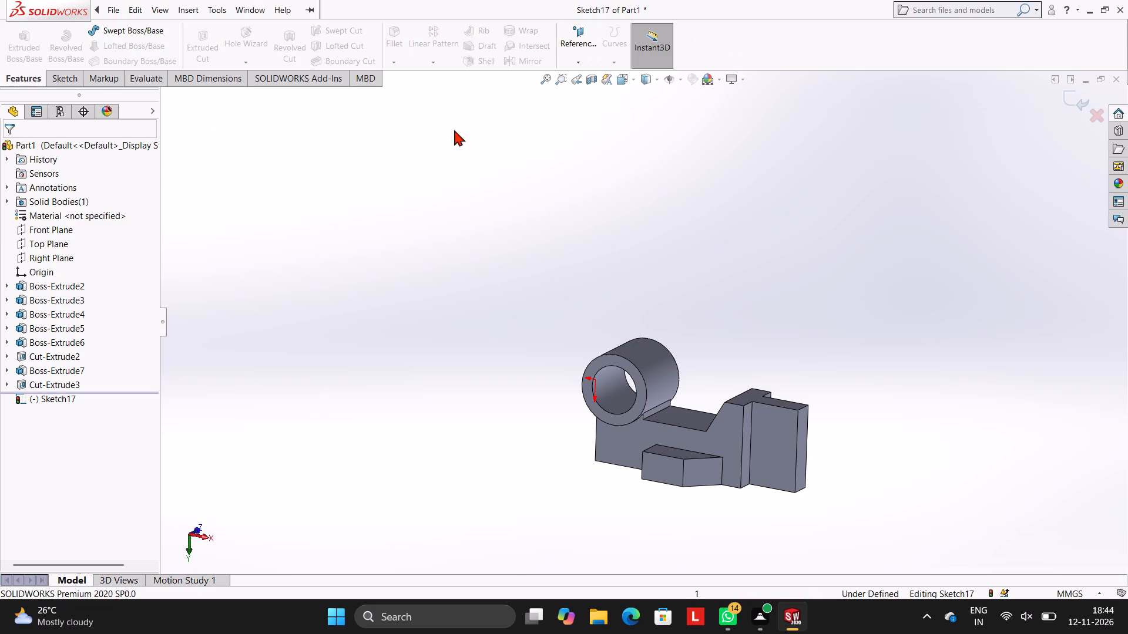
left_click(574, 58)
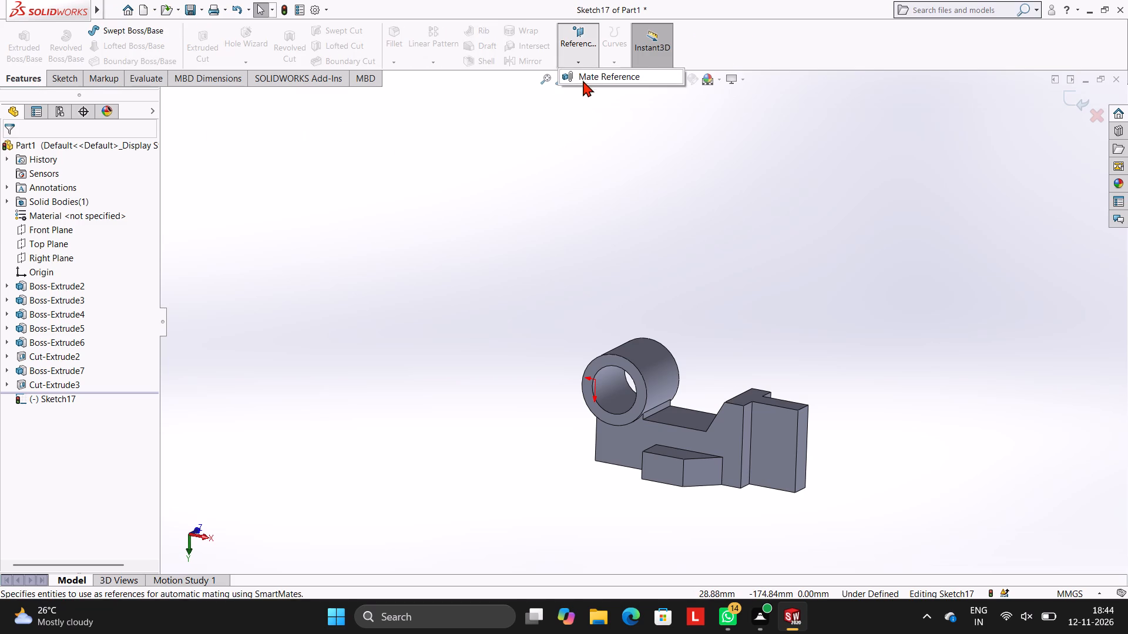
key("Escape")
key("Escape")
key("Escape")
left_click(60, 75)
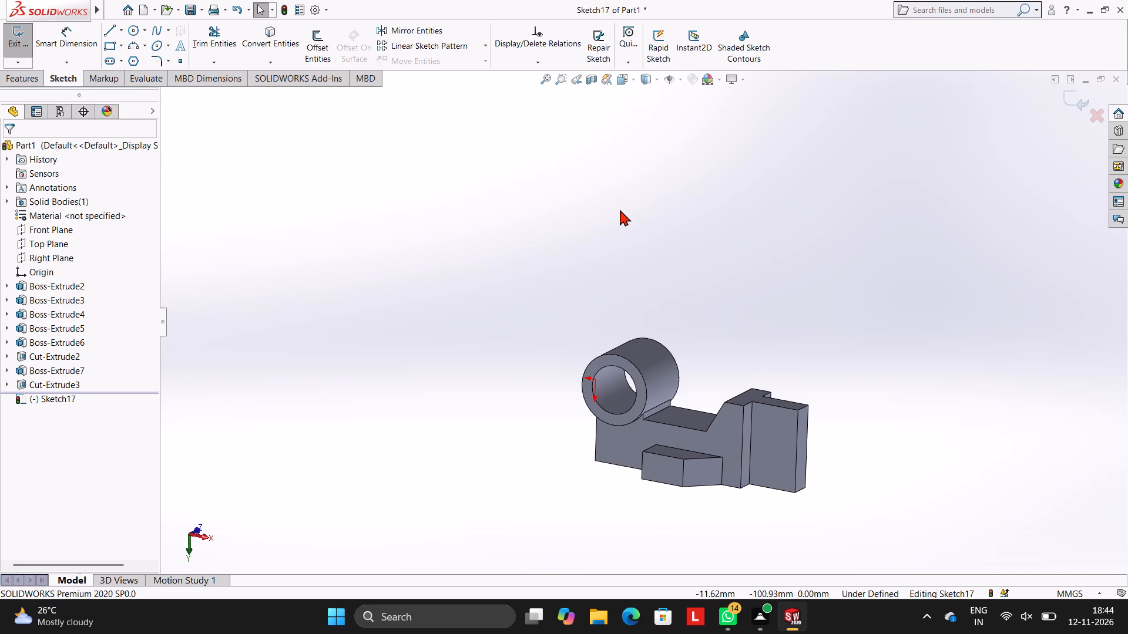
left_click(1063, 100)
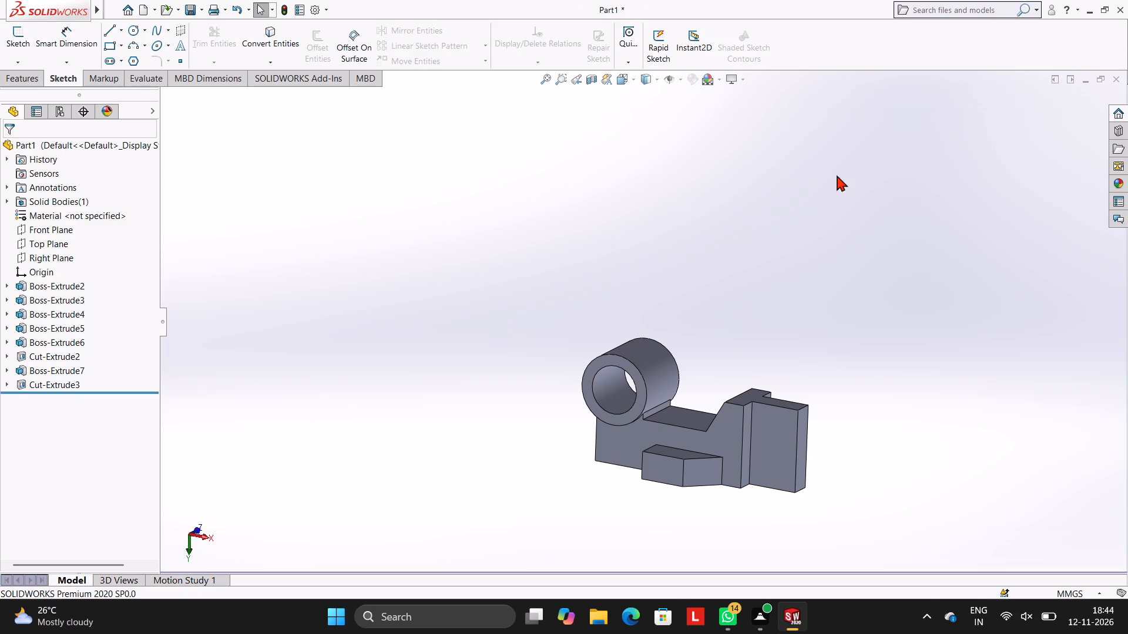
Start a new reference plane with the Right Plane as its first reference.
left_click(393, 114)
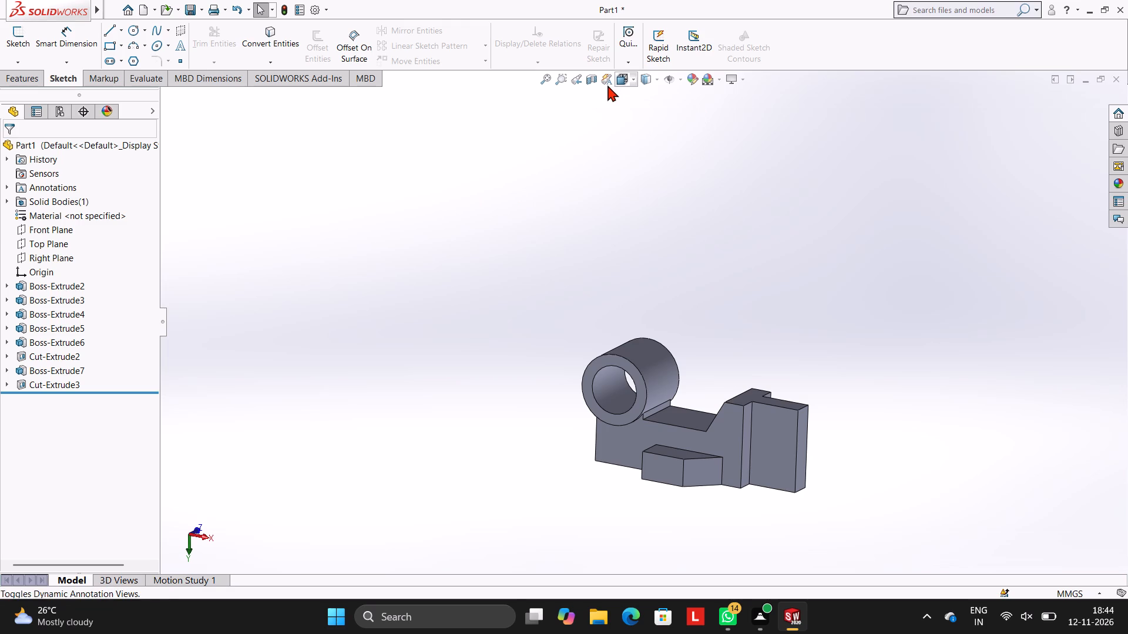
left_click(22, 79)
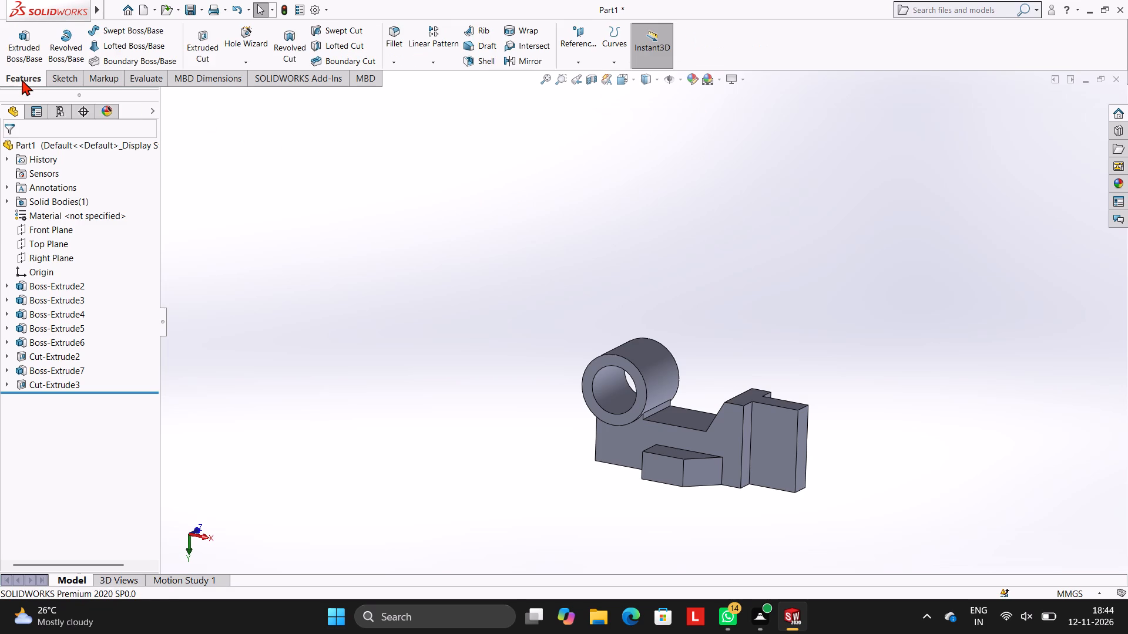
left_click(582, 60)
left_click(582, 72)
left_click(199, 95)
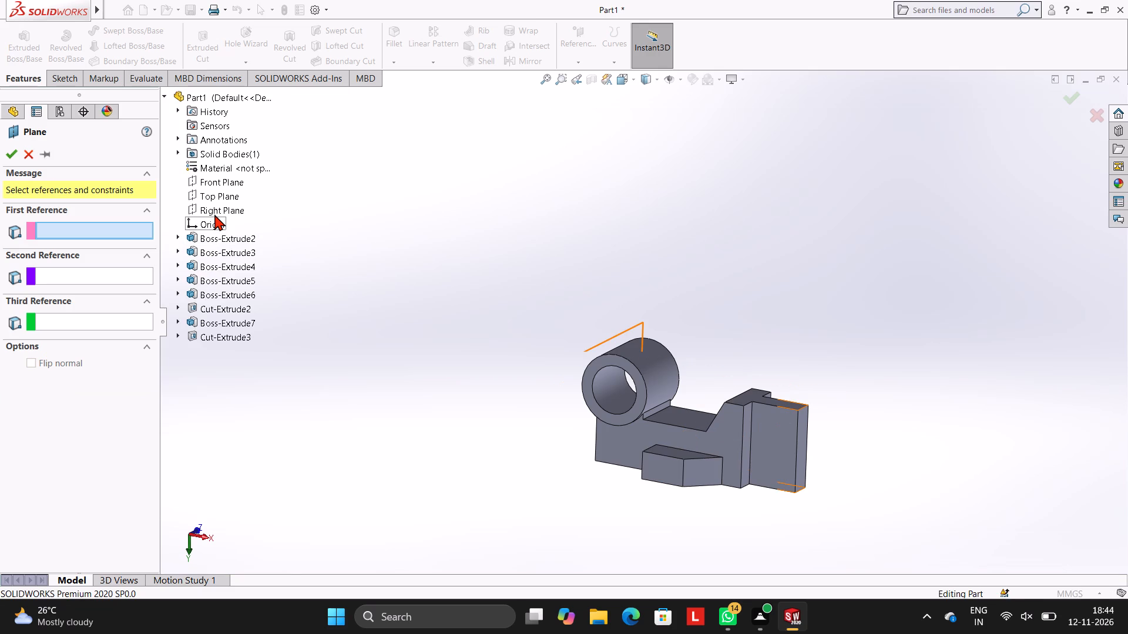
left_click(214, 214)
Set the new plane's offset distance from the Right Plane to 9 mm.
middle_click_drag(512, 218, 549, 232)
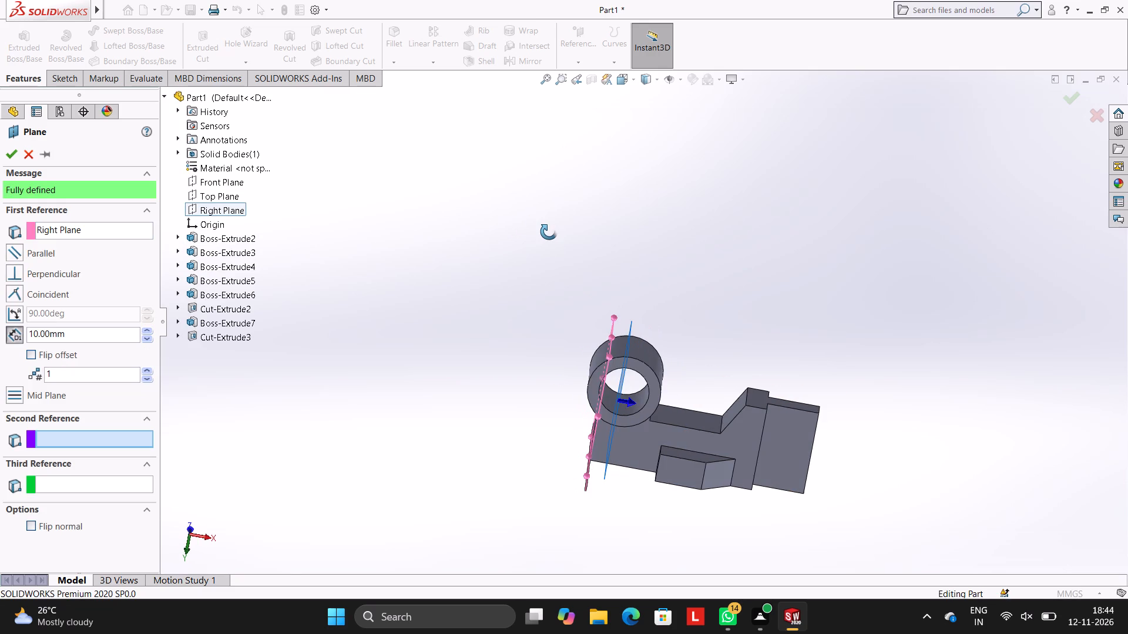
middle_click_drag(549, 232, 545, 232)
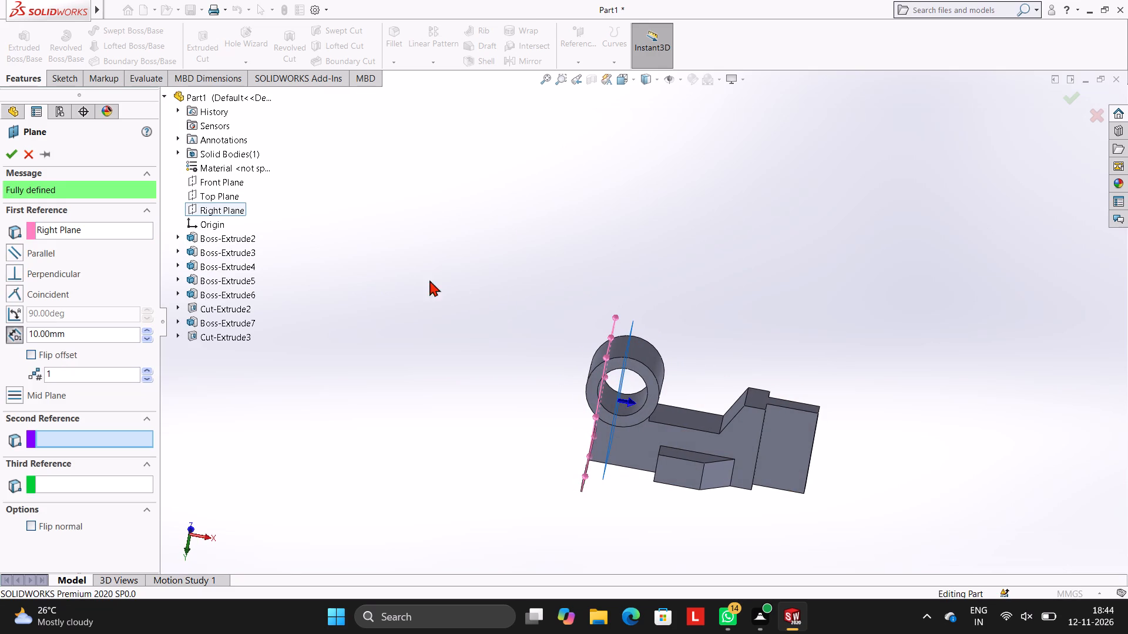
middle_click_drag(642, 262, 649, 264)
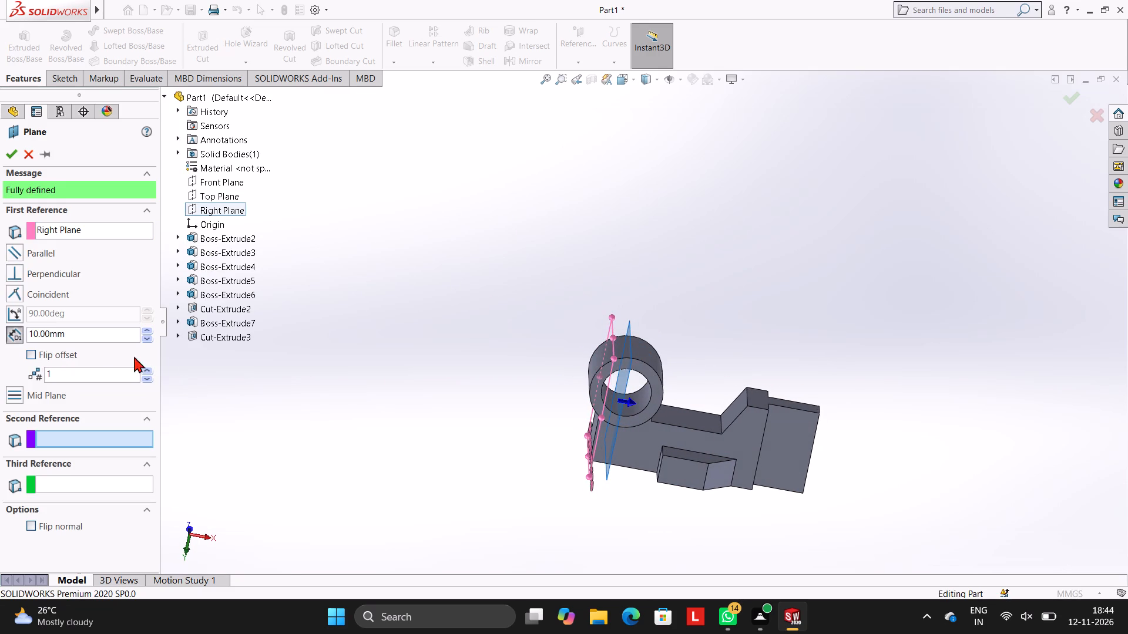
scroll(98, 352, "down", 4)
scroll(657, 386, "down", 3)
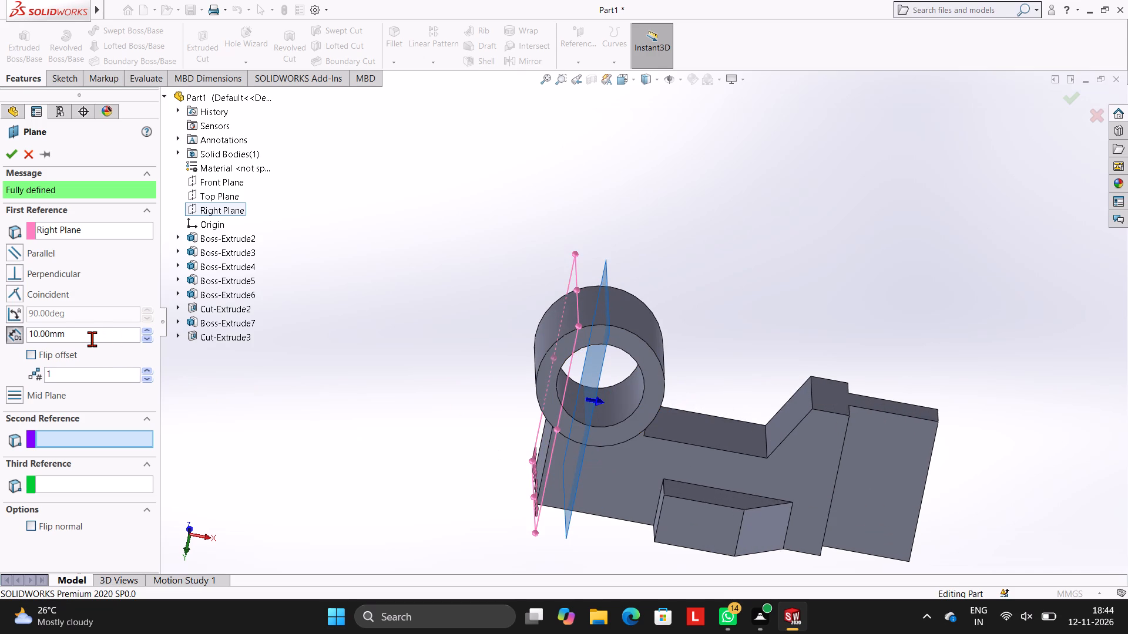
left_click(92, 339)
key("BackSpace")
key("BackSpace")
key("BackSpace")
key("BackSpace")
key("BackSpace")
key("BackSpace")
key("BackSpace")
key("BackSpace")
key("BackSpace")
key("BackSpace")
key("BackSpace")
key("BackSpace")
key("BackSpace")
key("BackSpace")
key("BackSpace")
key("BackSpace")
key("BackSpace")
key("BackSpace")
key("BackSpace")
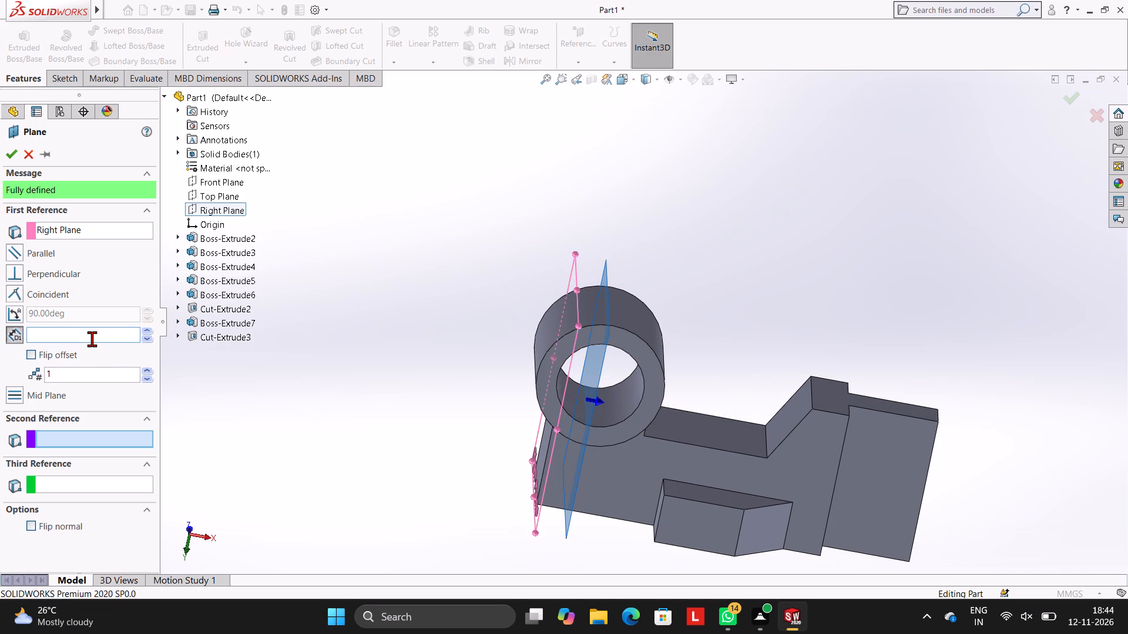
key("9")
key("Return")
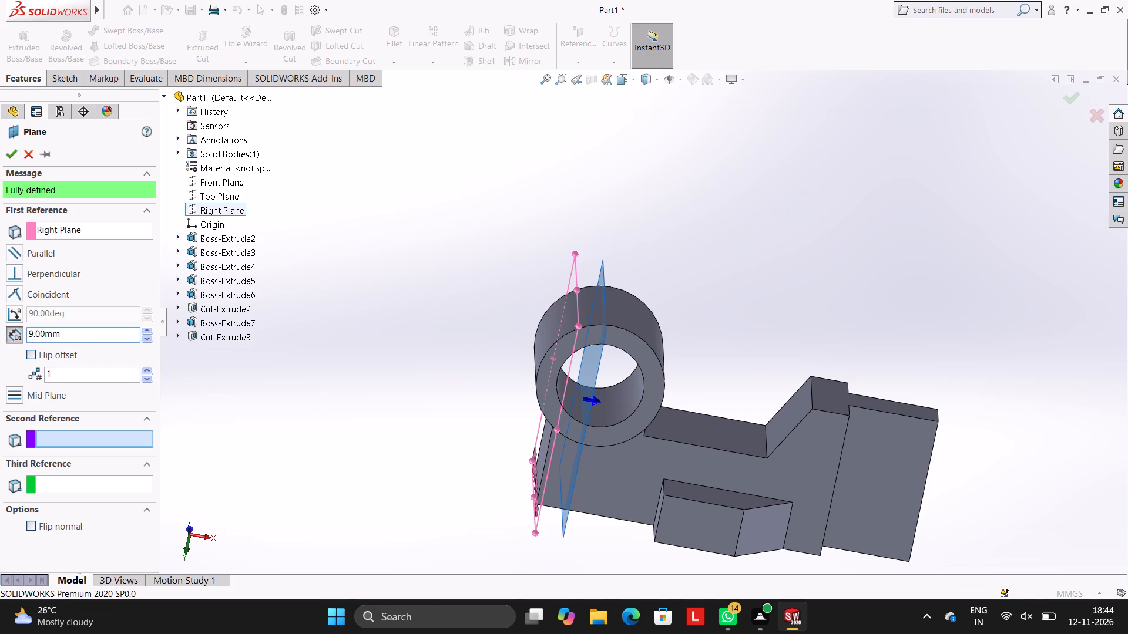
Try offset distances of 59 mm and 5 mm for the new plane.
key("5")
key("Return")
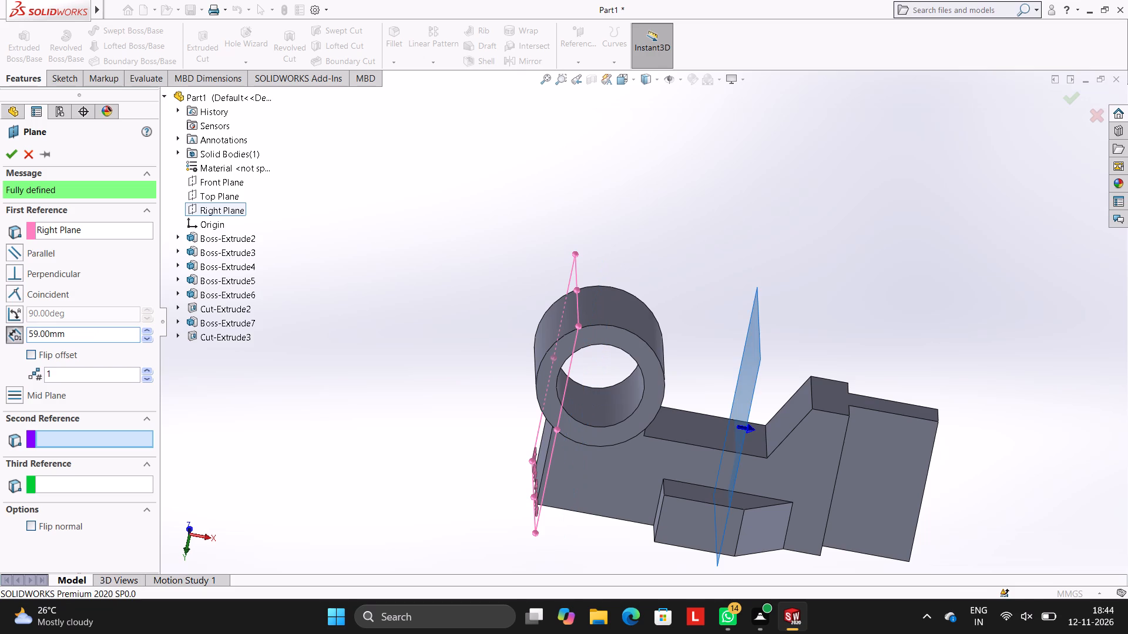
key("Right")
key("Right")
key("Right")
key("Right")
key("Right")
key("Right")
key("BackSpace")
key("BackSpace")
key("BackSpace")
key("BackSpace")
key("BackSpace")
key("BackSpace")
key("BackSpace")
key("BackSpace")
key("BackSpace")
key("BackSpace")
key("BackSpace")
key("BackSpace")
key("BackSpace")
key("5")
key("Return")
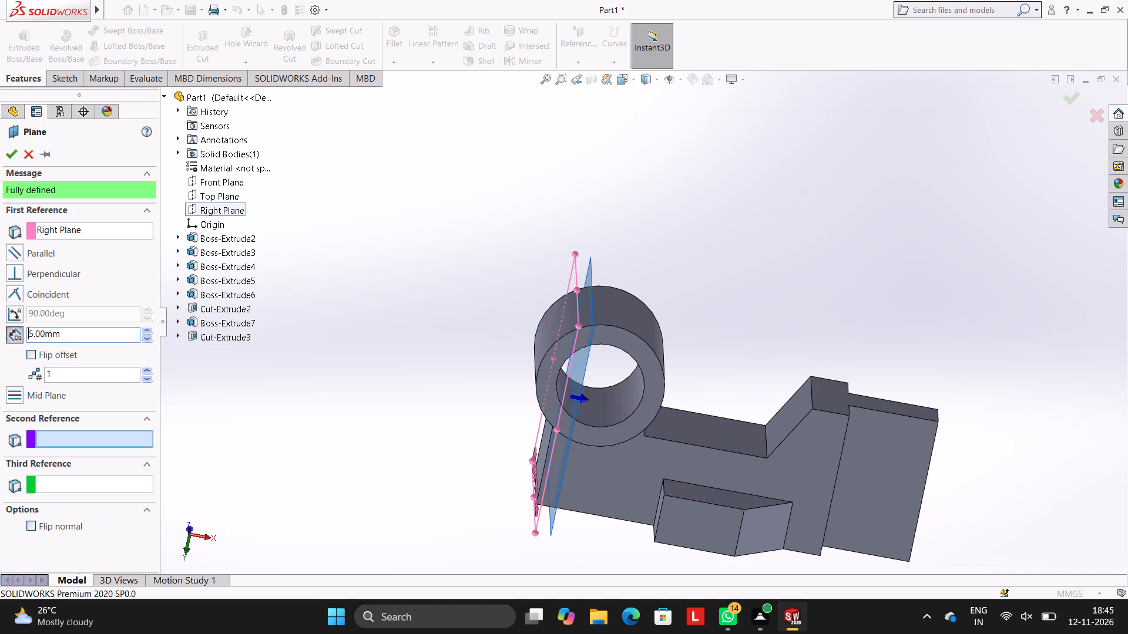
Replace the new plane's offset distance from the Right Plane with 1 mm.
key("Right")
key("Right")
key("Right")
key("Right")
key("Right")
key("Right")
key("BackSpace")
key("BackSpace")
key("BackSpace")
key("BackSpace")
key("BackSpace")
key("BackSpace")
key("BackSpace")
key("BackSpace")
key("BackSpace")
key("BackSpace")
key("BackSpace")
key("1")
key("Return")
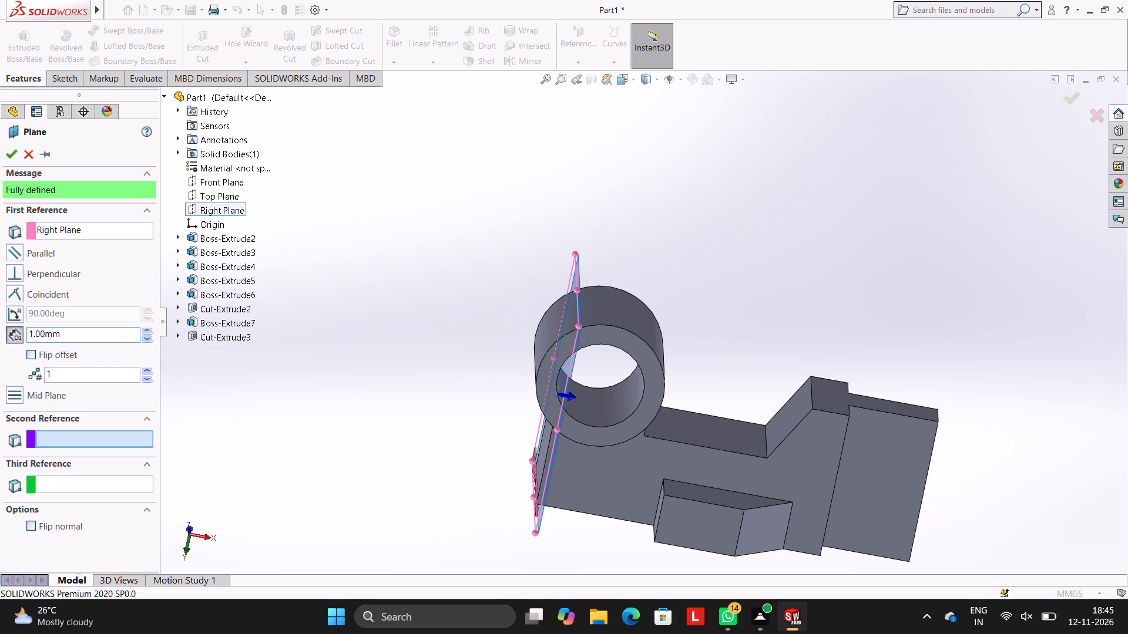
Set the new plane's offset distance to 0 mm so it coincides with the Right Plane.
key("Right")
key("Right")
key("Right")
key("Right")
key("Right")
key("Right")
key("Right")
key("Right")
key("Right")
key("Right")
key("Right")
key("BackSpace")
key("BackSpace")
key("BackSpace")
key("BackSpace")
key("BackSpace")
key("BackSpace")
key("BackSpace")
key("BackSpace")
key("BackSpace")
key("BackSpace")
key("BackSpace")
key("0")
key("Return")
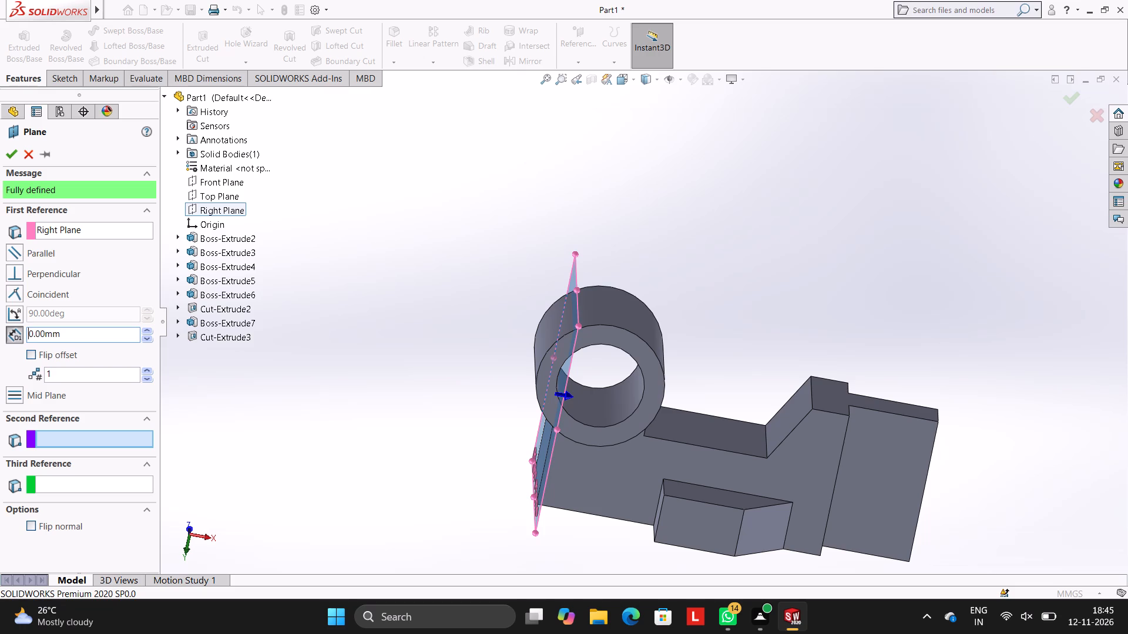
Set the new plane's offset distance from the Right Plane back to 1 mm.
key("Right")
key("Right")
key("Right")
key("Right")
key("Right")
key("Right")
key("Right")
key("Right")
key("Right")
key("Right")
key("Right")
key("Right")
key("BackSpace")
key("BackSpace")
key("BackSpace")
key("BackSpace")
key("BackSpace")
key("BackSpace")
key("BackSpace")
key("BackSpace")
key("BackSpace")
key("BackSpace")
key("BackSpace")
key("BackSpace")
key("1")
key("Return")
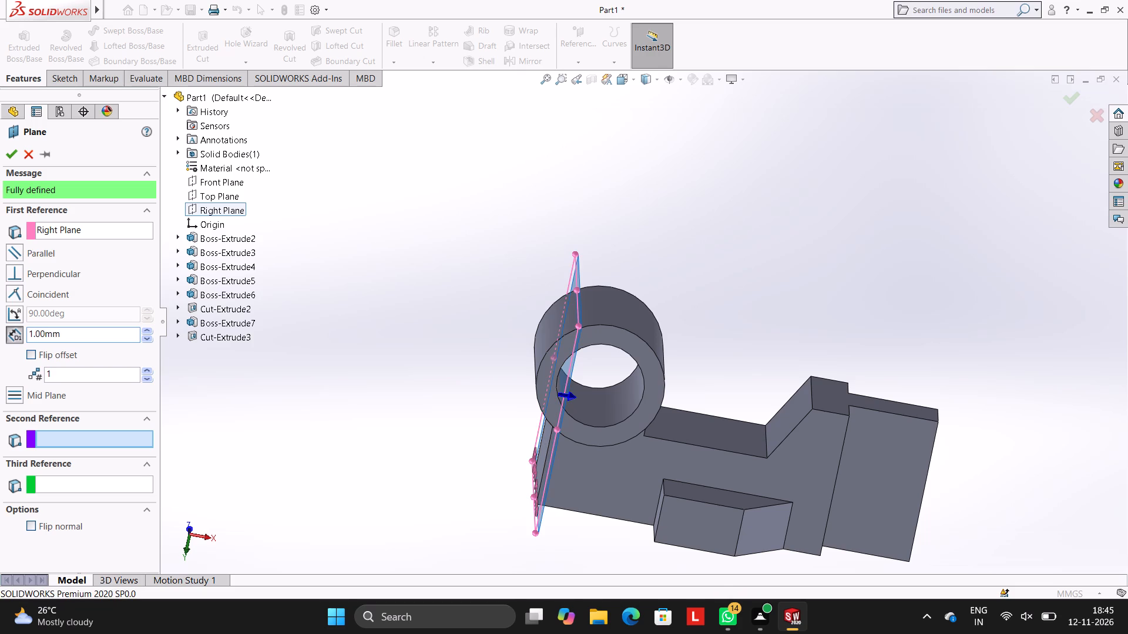
Flip the new plane's offset to the opposite side of the Right Plane, away from the block.
left_click(35, 356)
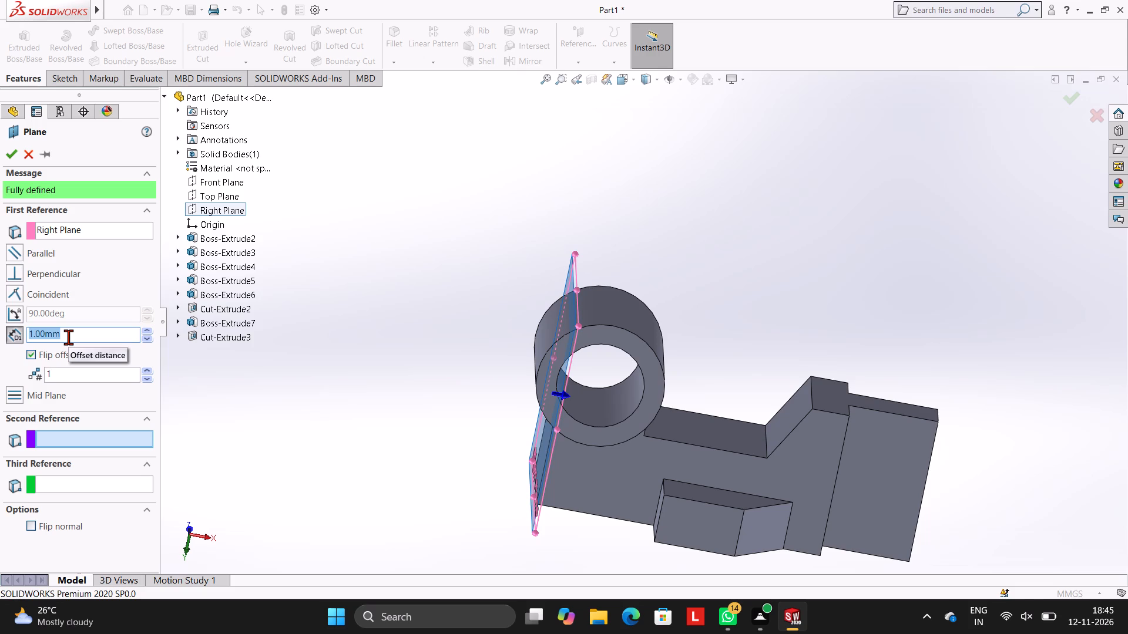
left_click(38, 353)
left_click(38, 353)
left_click(38, 353)
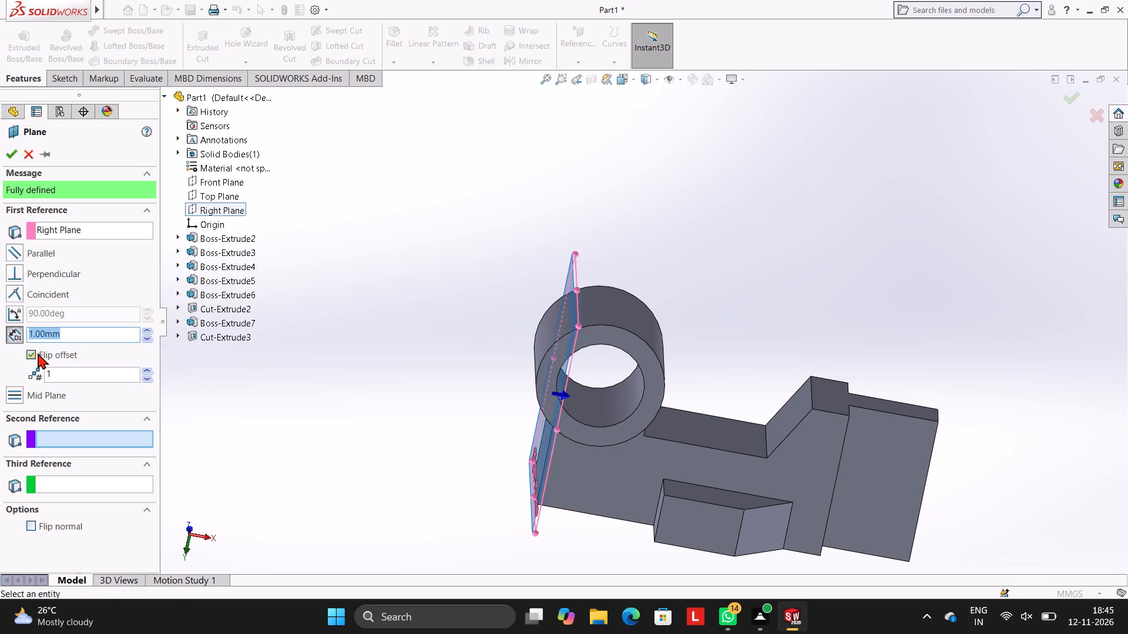
left_click(38, 353)
left_click(38, 353)
left_click(38, 353)
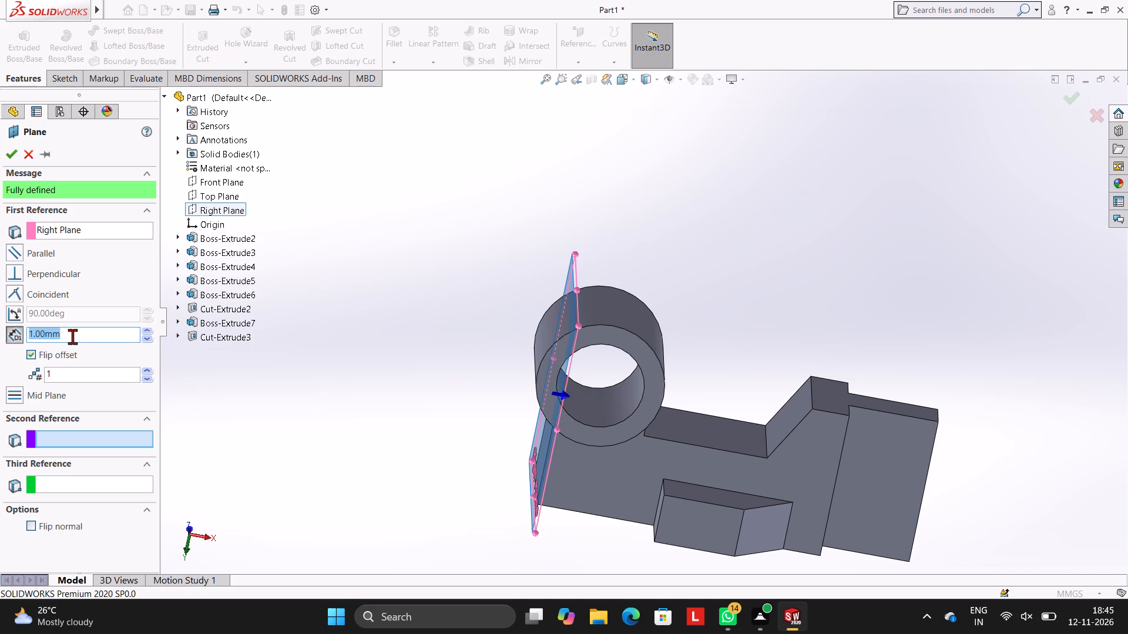
Set the flipped plane's offset distance from the Right Plane to 3 mm.
key("3")
key("Return")
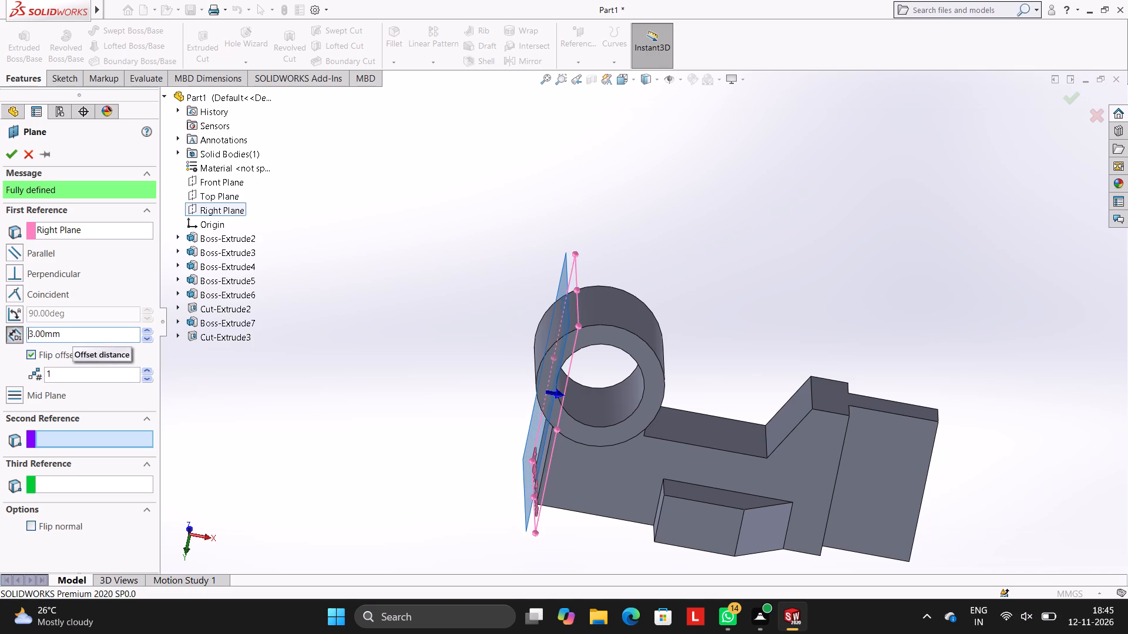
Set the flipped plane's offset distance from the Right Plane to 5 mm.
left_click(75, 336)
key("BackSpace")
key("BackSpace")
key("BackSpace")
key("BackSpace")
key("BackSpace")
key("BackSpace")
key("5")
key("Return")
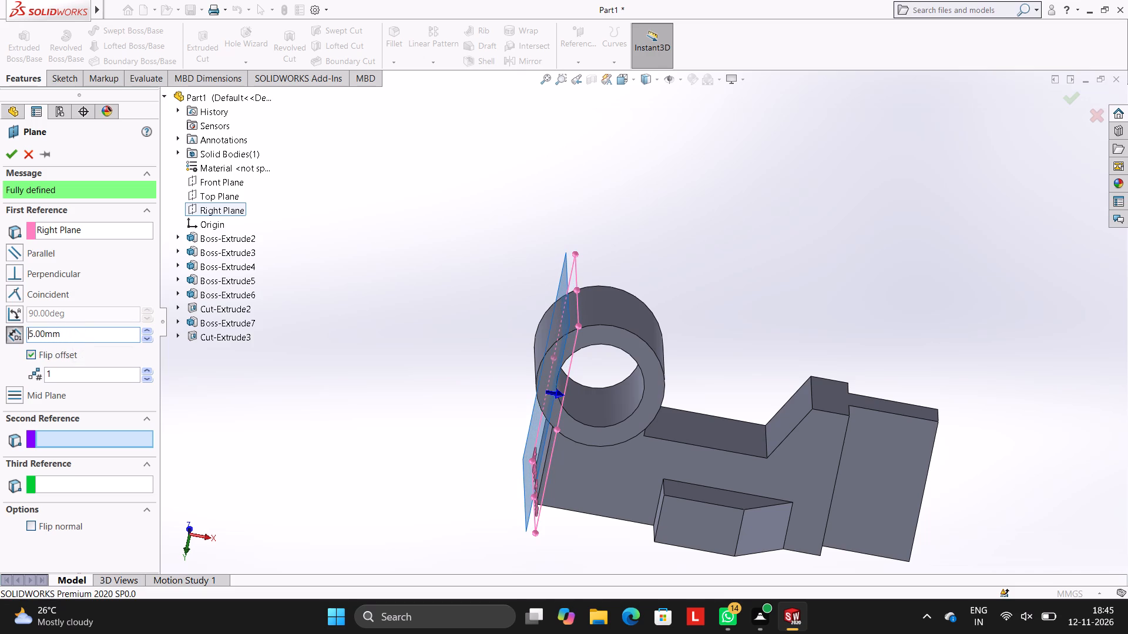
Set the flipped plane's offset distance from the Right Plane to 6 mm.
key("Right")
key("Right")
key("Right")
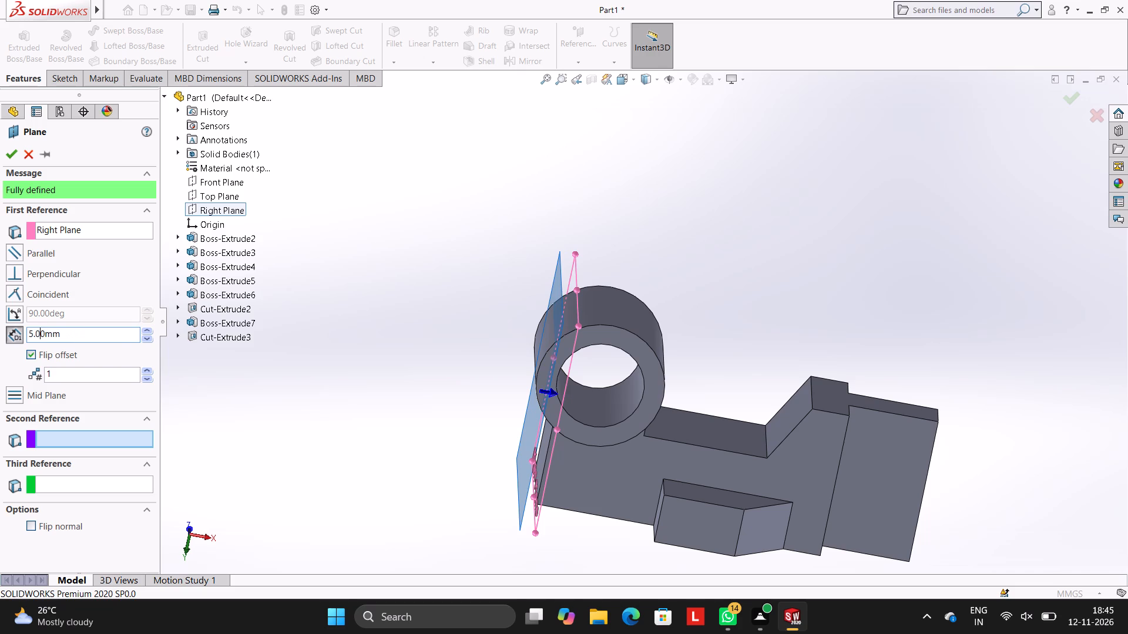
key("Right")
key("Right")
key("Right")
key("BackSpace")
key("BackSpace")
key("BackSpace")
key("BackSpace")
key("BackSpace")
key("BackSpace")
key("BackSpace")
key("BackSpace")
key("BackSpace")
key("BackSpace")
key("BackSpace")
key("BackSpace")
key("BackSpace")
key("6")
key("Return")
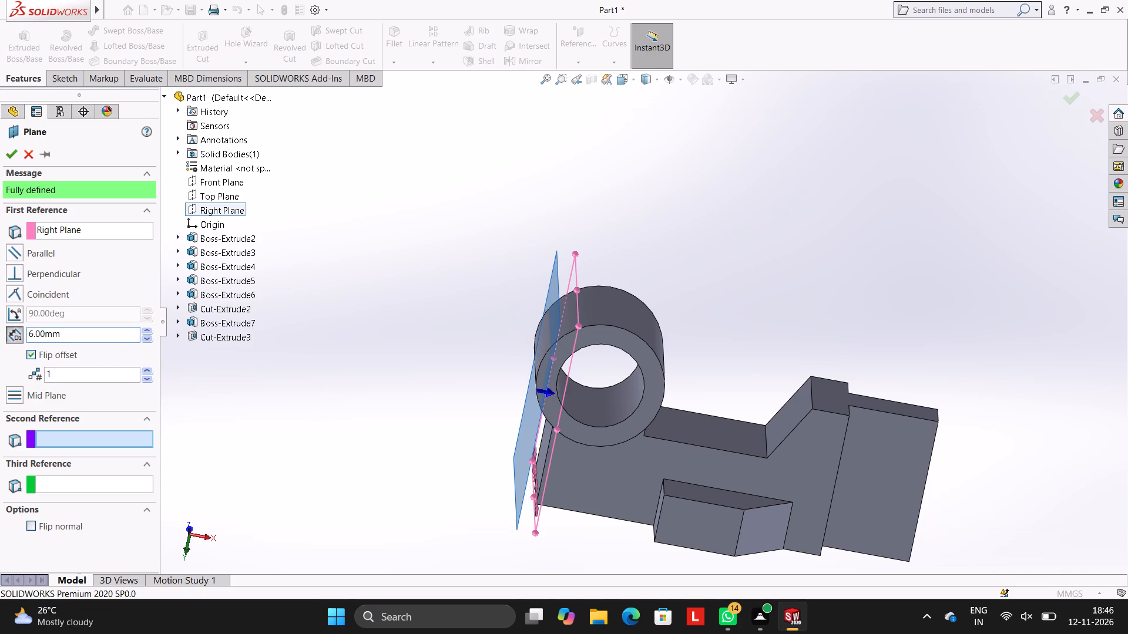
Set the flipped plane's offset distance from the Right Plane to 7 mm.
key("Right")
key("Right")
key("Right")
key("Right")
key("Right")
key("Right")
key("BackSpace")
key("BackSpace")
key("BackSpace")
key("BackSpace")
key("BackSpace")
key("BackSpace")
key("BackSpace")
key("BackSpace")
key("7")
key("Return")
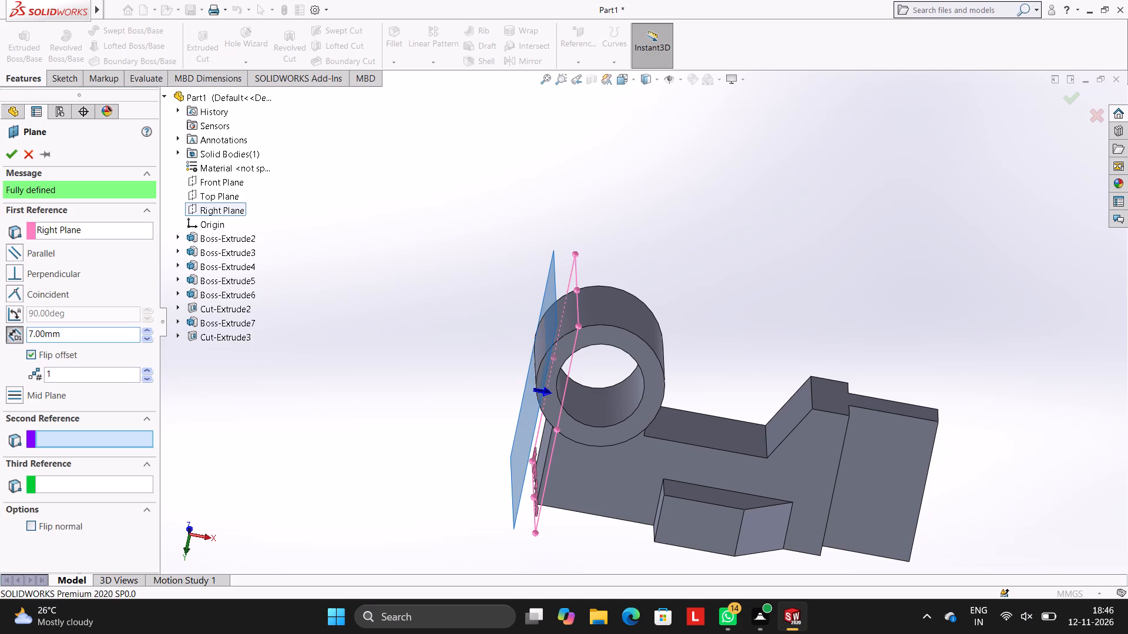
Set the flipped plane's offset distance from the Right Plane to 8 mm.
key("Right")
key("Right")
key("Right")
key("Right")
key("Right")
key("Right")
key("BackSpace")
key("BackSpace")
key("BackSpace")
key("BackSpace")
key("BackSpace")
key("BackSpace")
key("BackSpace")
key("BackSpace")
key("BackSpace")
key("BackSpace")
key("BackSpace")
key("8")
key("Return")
Set the flipped plane's offset distance from the Right Plane to 9 mm and create the plane.
key("Right")
key("Right")
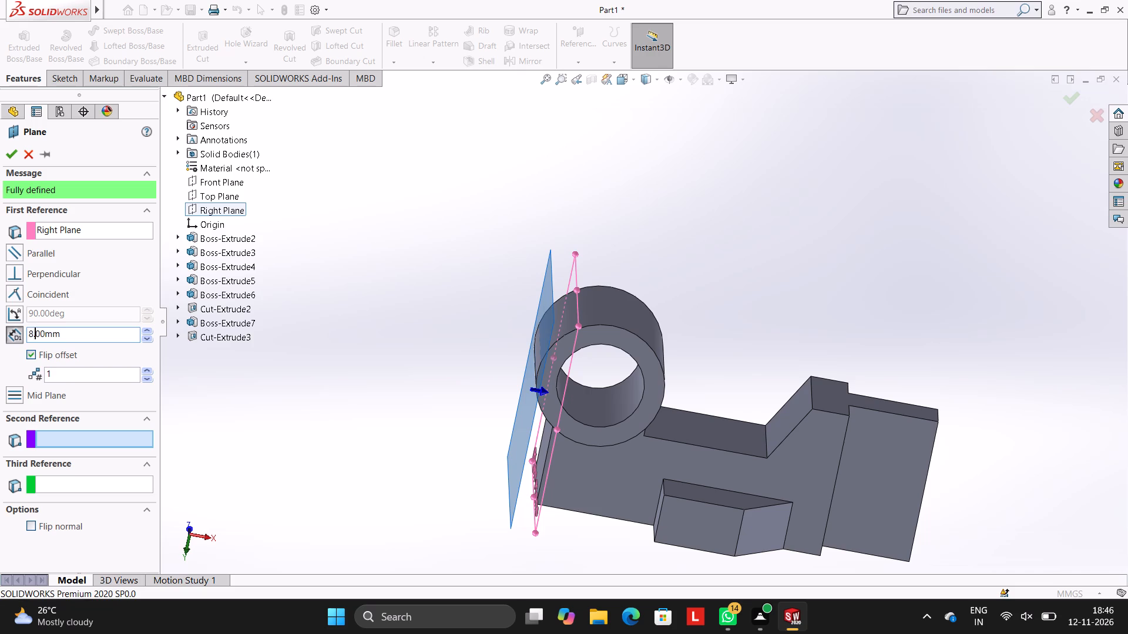
key("Right")
key("Right")
key("Right")
key("Right")
key("BackSpace")
key("BackSpace")
key("BackSpace")
key("BackSpace")
key("BackSpace")
key("BackSpace")
key("BackSpace")
key("BackSpace")
key("BackSpace")
key("BackSpace")
key("9")
key("Return")
left_click(9, 157)
Open a new sketch on the offset plane beside the bored cylinder.
left_click(371, 158)
middle_click_drag(519, 227, 548, 234)
left_click(518, 378)
left_click(572, 338)
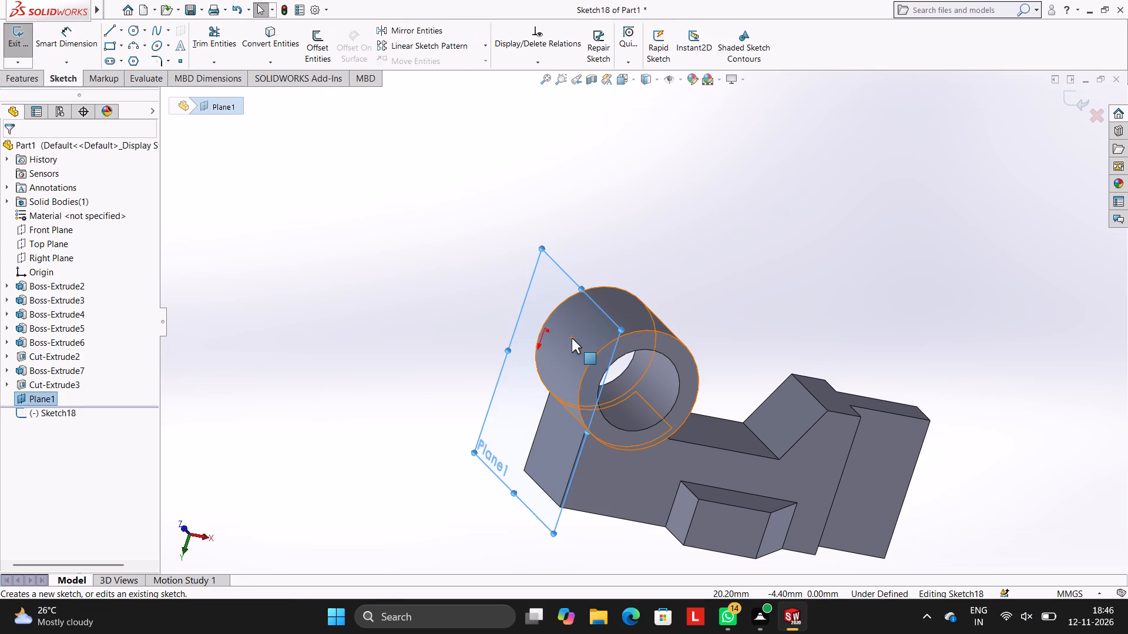
Sketch a 20 by 13 mm rectangle with lines, its base centred on the midpoint of the cylinder's lower edge with a 10 mm half-width.
key("ctrl+8")
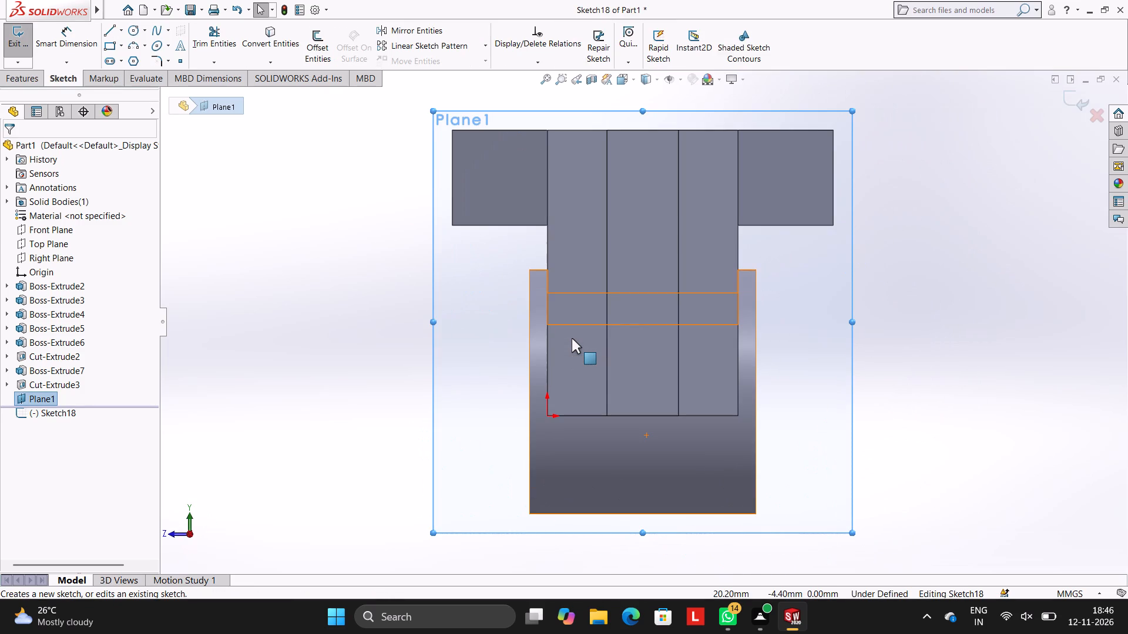
key("ctrl+8")
scroll(700, 386, "up", 2)
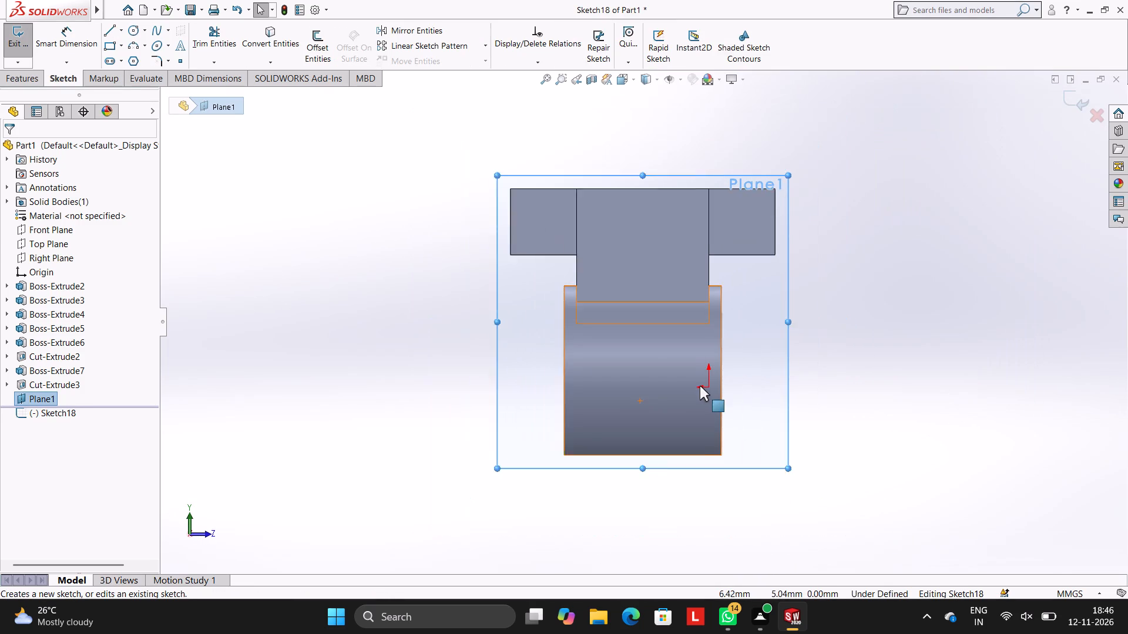
scroll(700, 386, "down", 1)
scroll(704, 337, "down", 2)
scroll(712, 339, "up", 3)
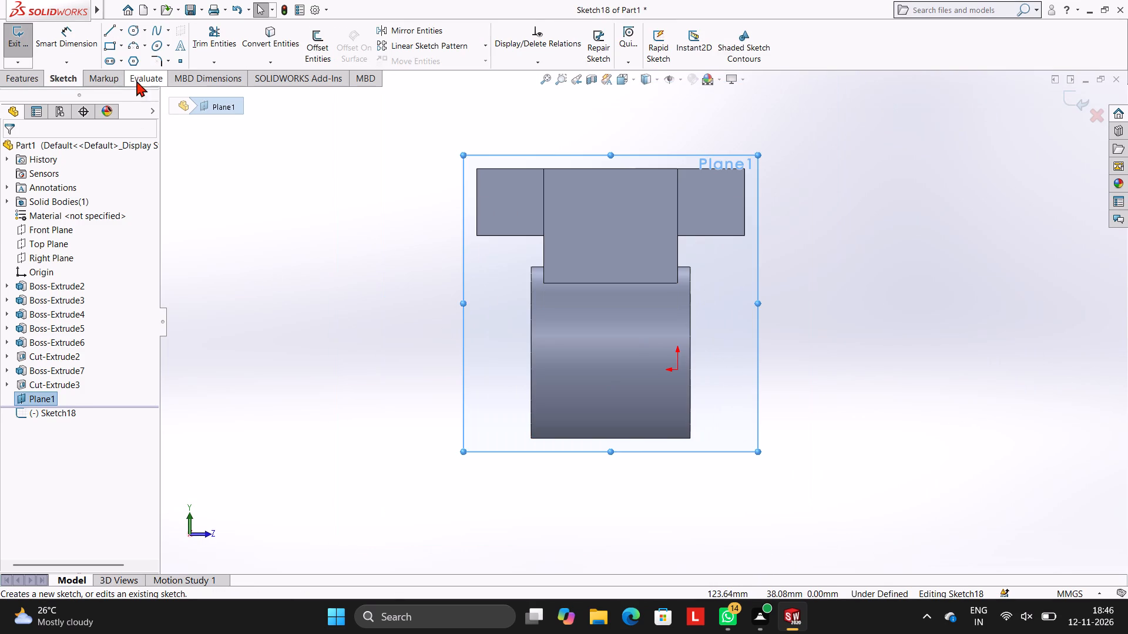
left_click(113, 28)
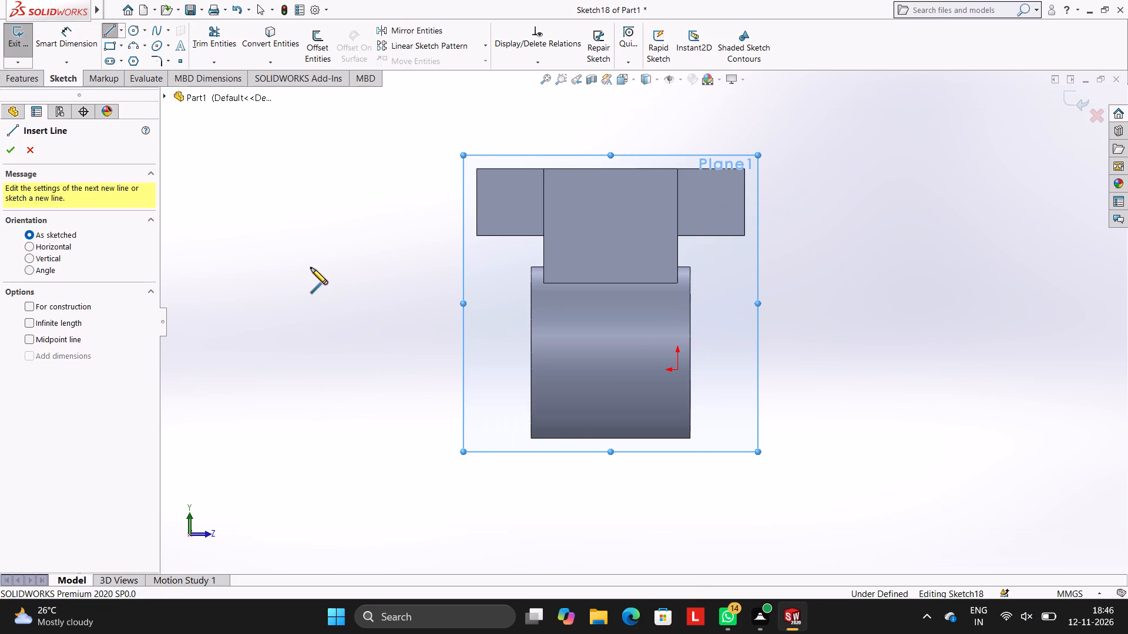
scroll(607, 439, "down", 2)
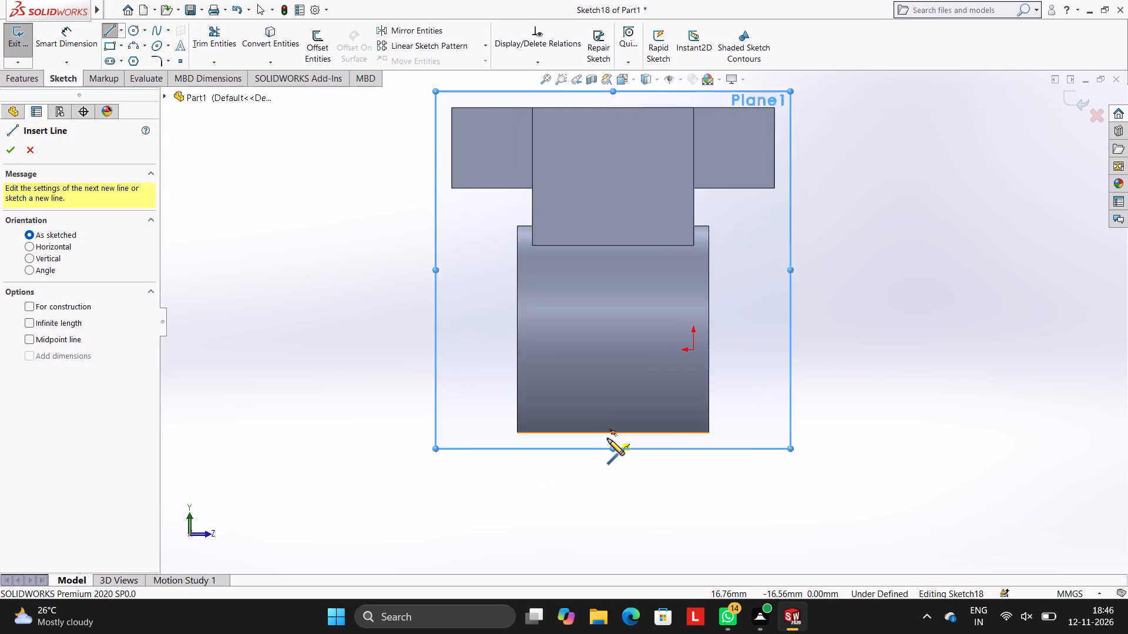
scroll(607, 439, "down", 2)
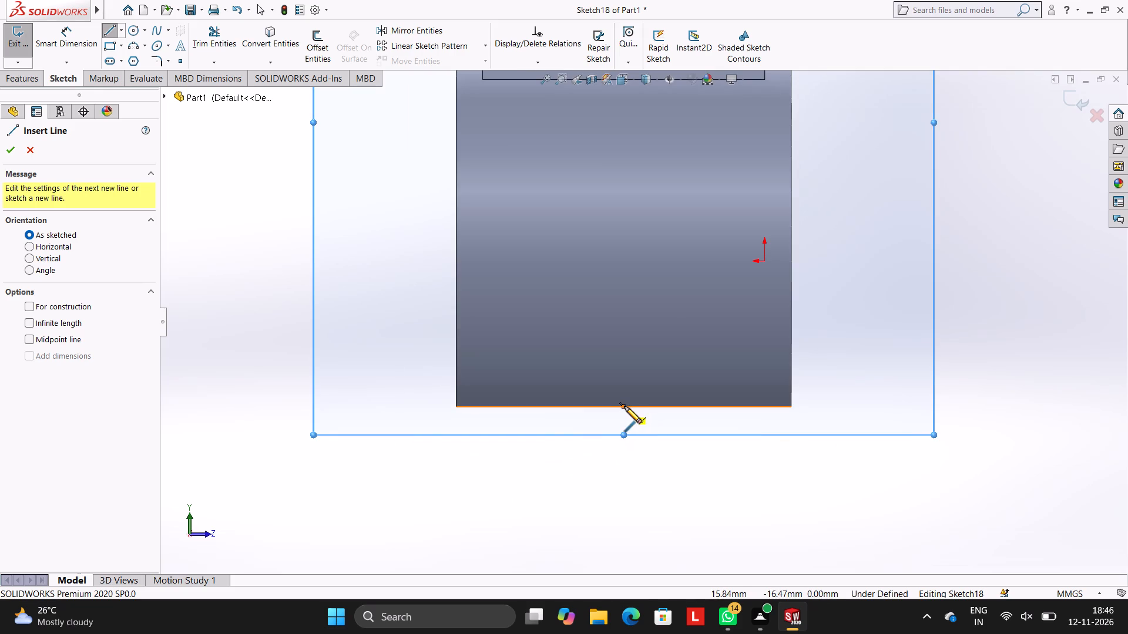
left_click(623, 406)
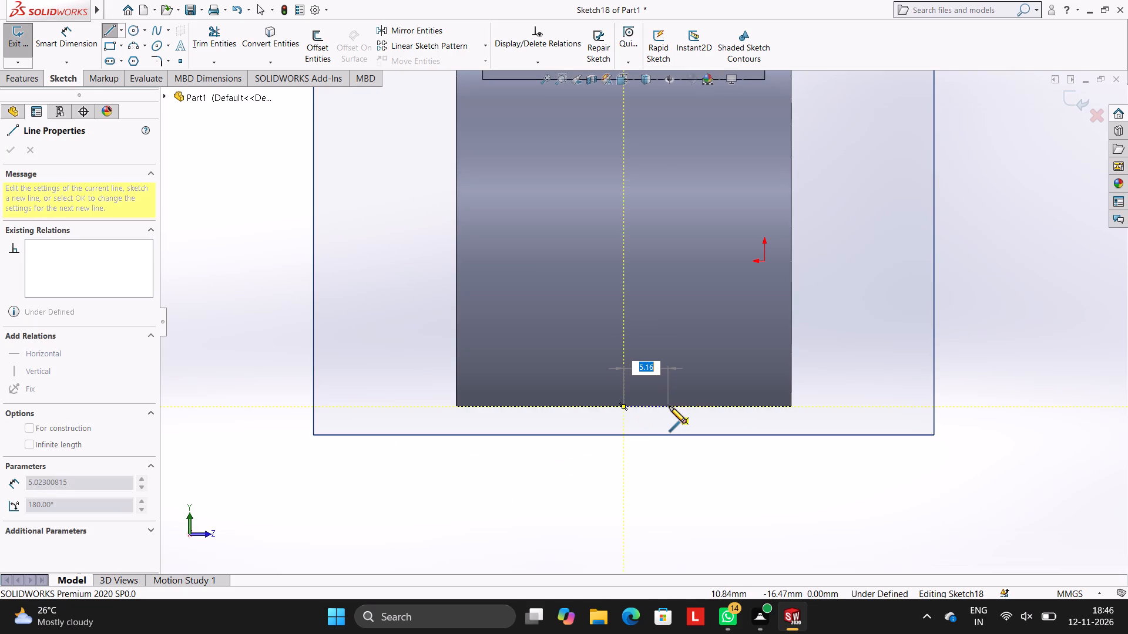
type("10")
key("Return")
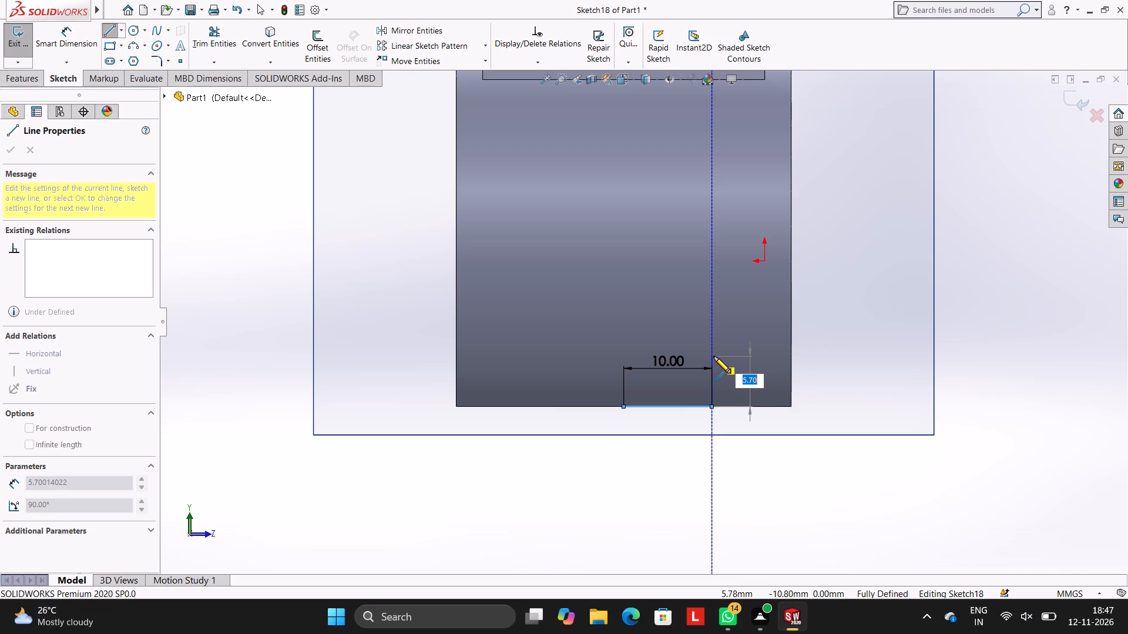
type("13")
key("Return")
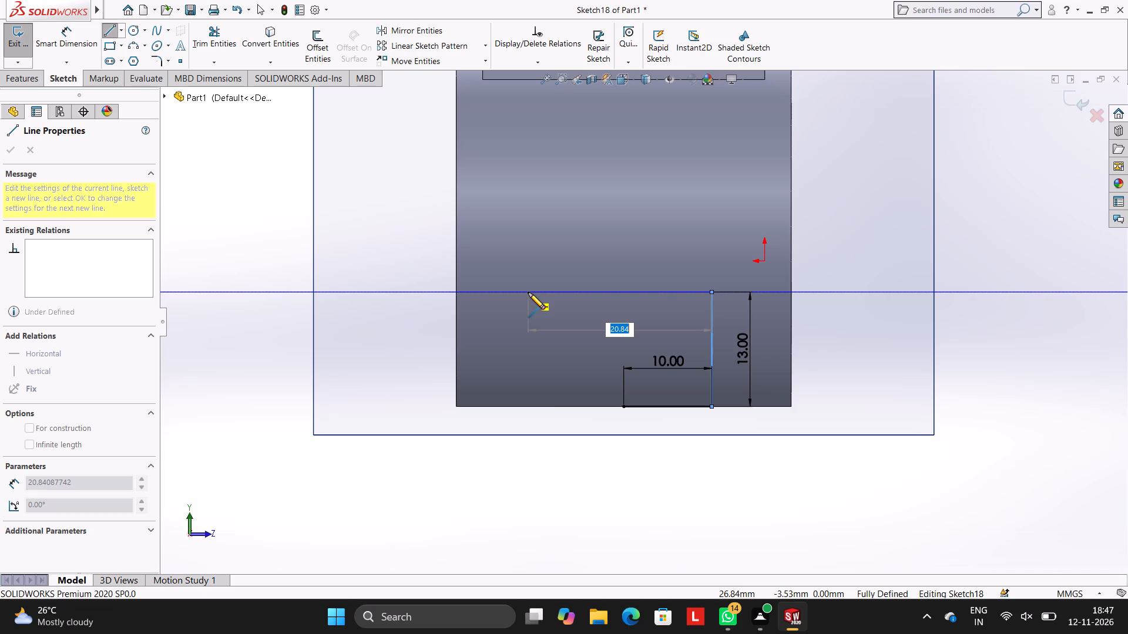
type("20")
key("Return")
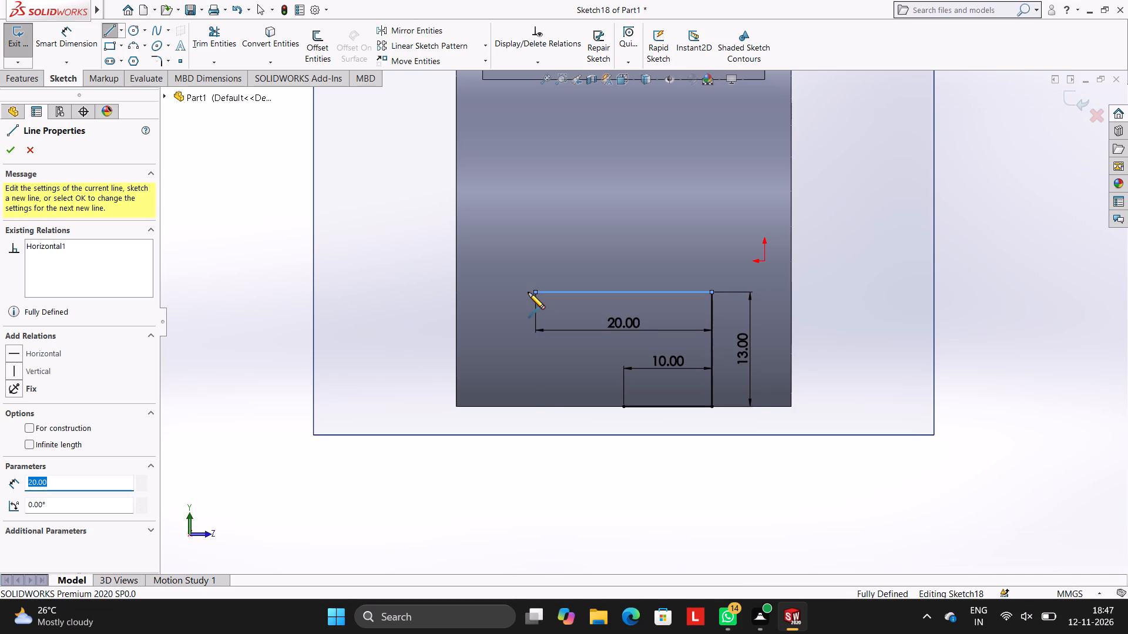
left_click(534, 407)
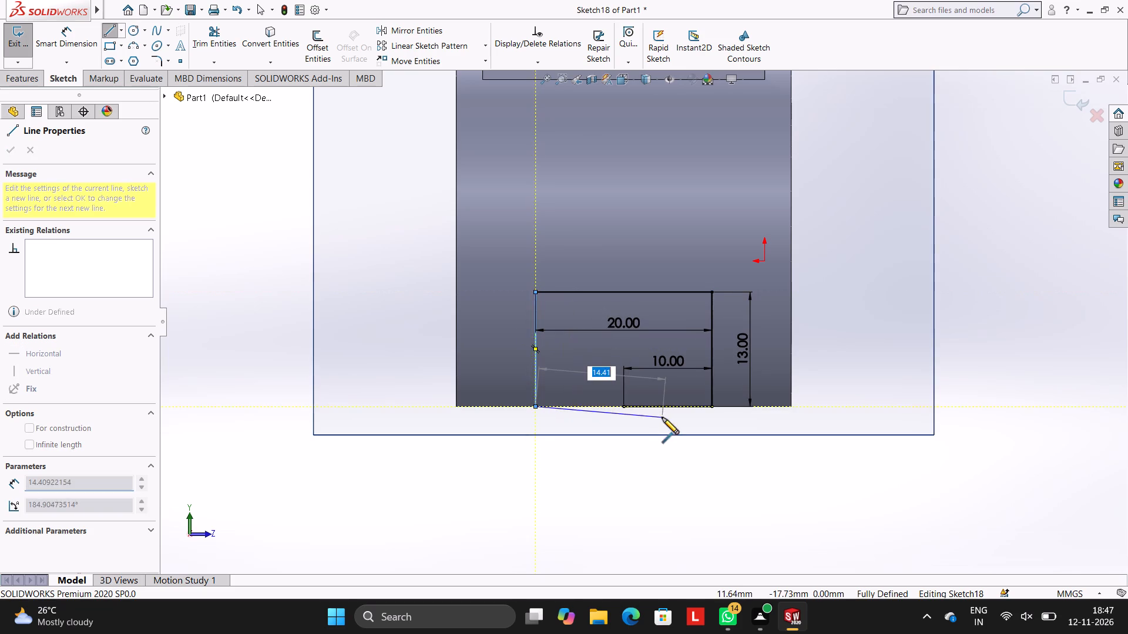
left_click(623, 405)
key("Escape")
key("Escape")
key("Escape")
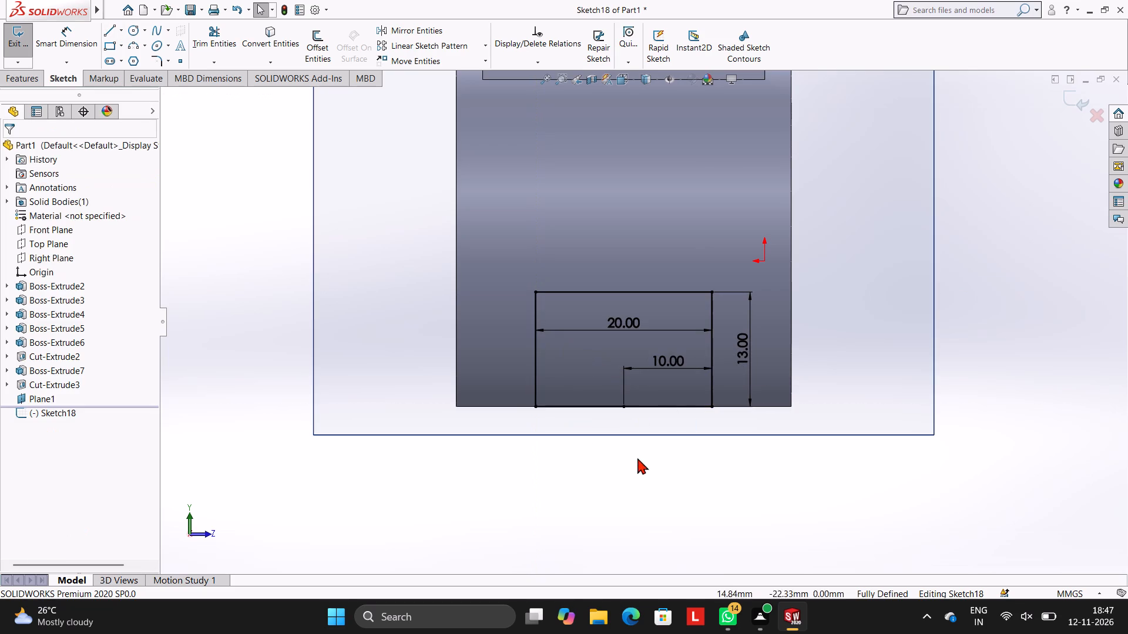
Start a blind boss extrusion of the rectangle and reverse its direction to point away from the cylinder.
scroll(727, 279, "up", 3)
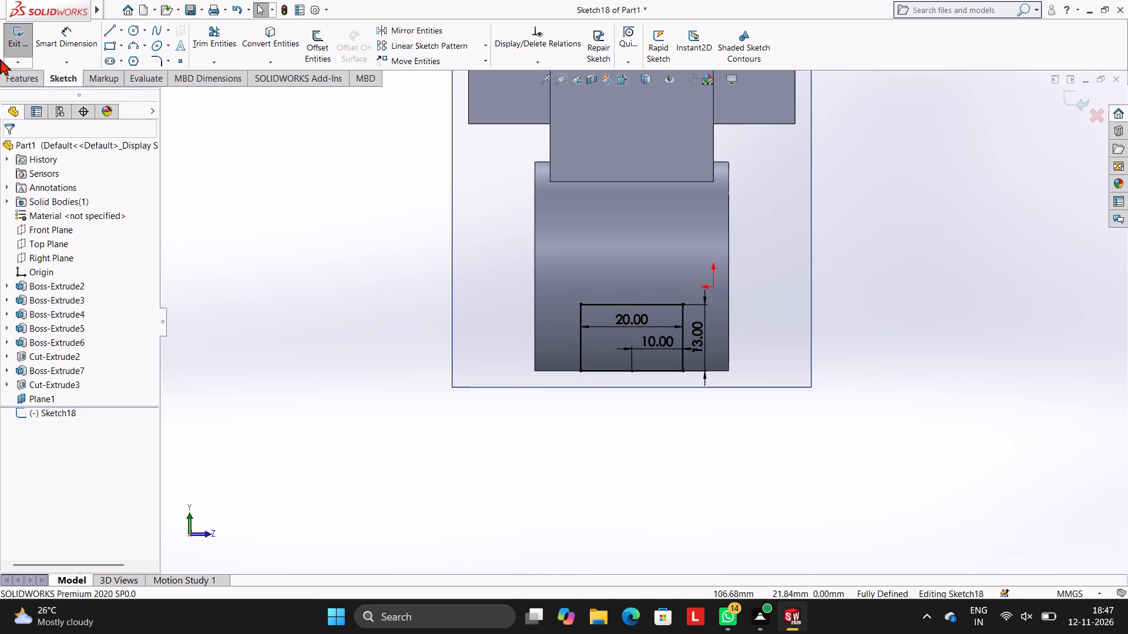
scroll(42, 78, "up", 1)
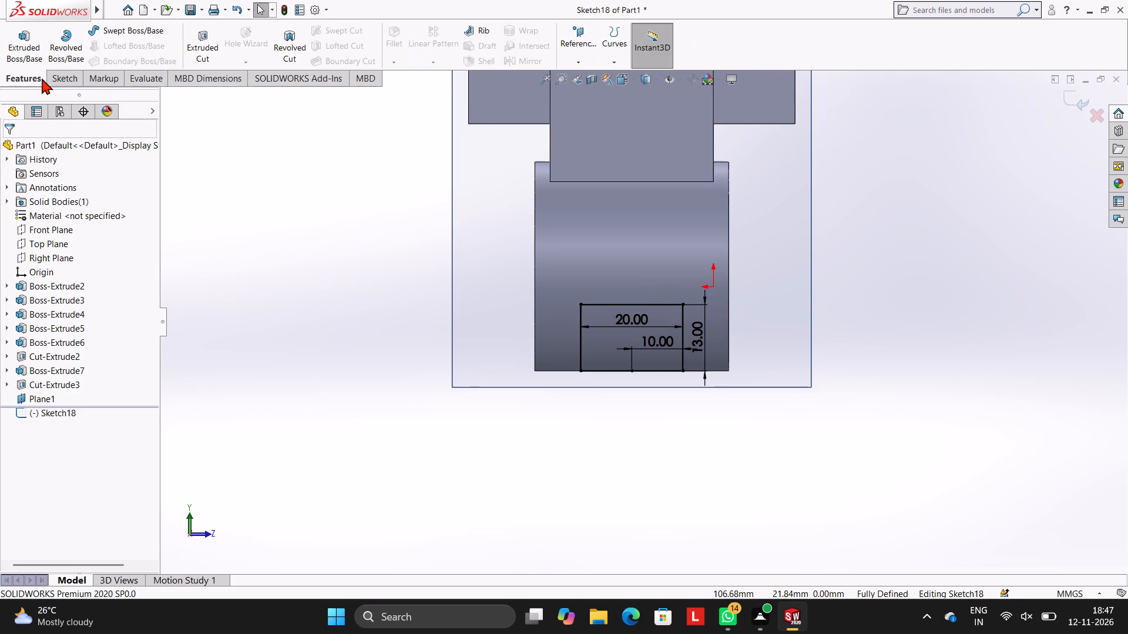
left_click(34, 50)
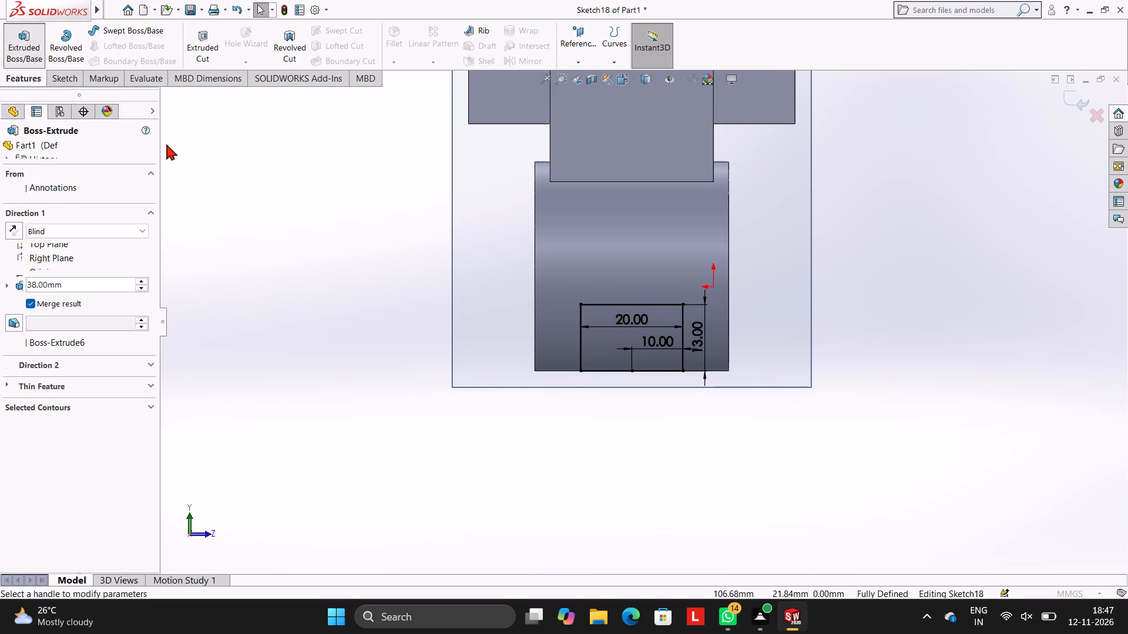
middle_click_drag(705, 394, 696, 359)
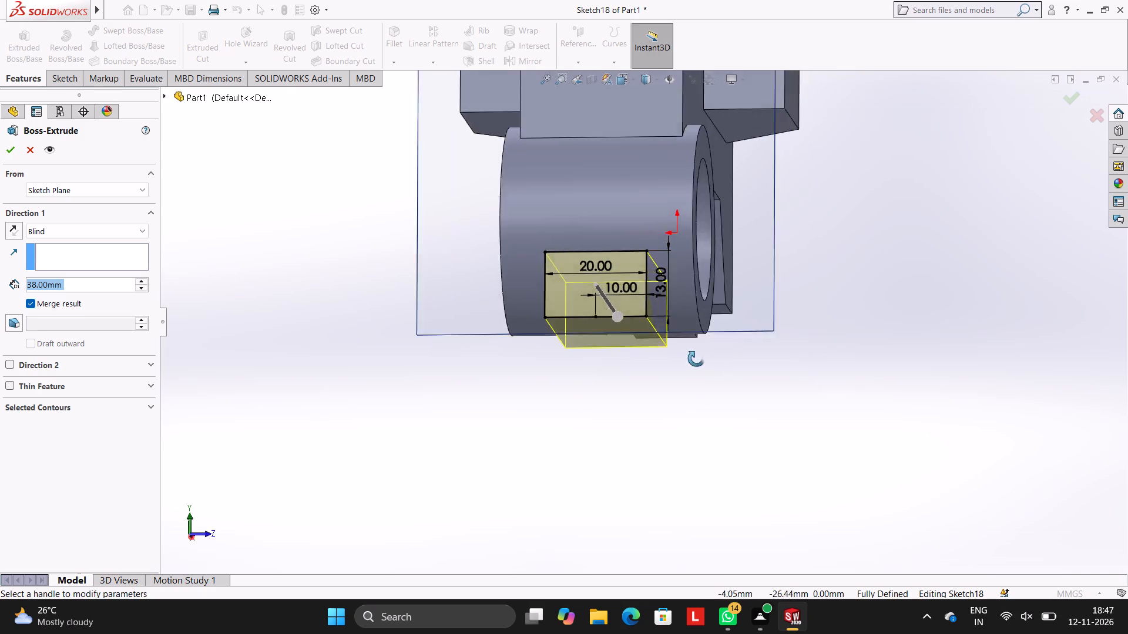
middle_click_drag(696, 359, 700, 235)
scroll(693, 218, "up", 3)
middle_click_drag(737, 233, 713, 147)
scroll(717, 162, "up", 4)
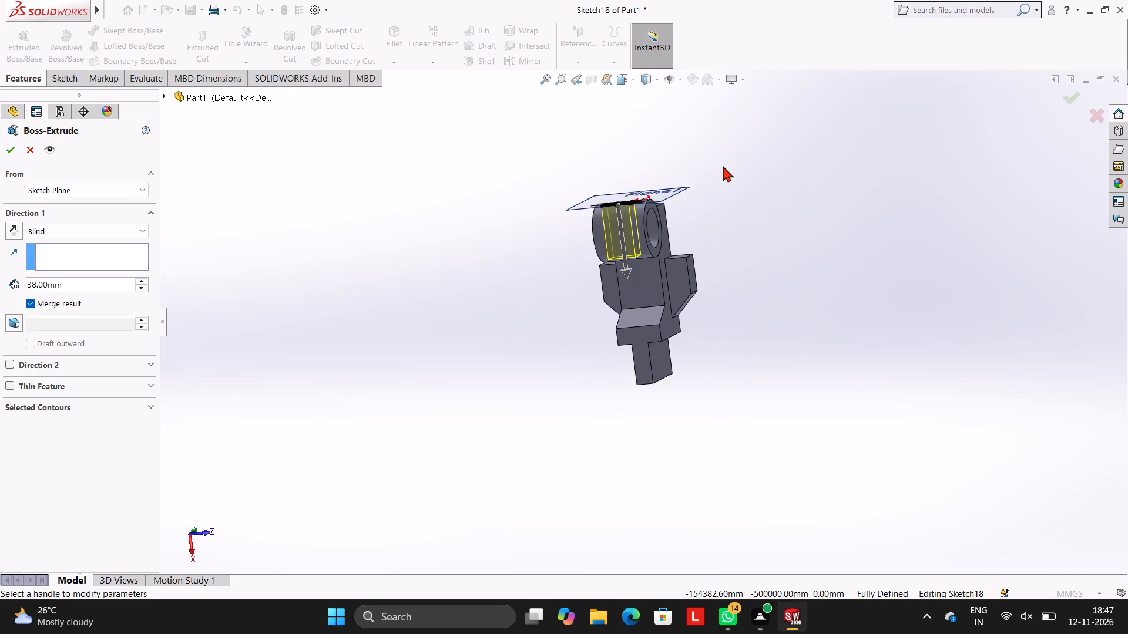
middle_click_drag(732, 172, 706, 166)
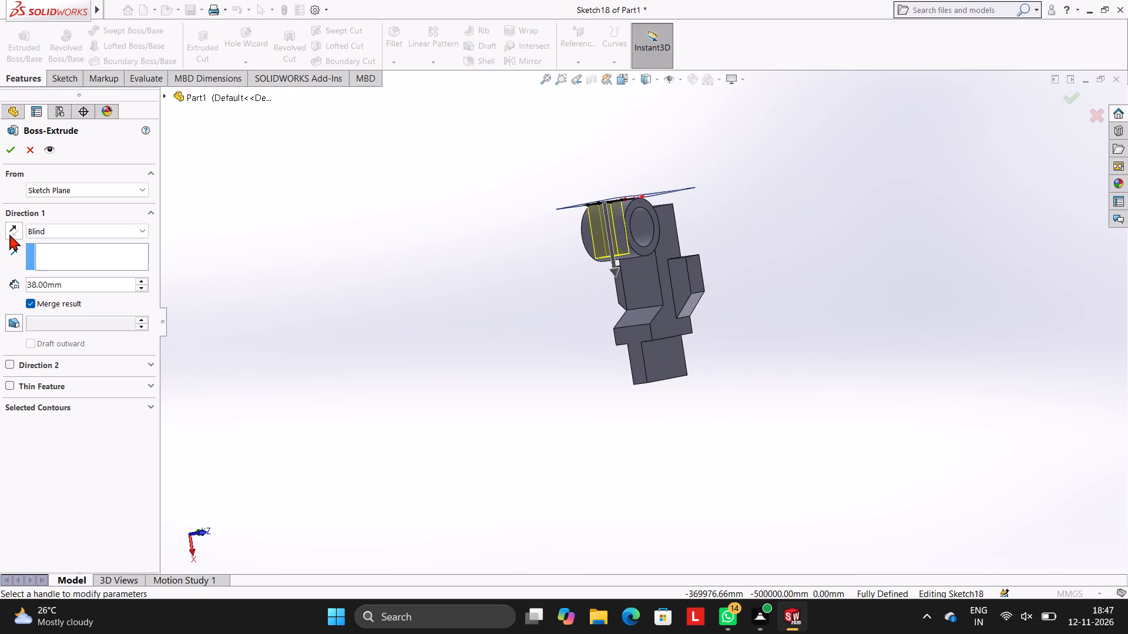
left_click(11, 229)
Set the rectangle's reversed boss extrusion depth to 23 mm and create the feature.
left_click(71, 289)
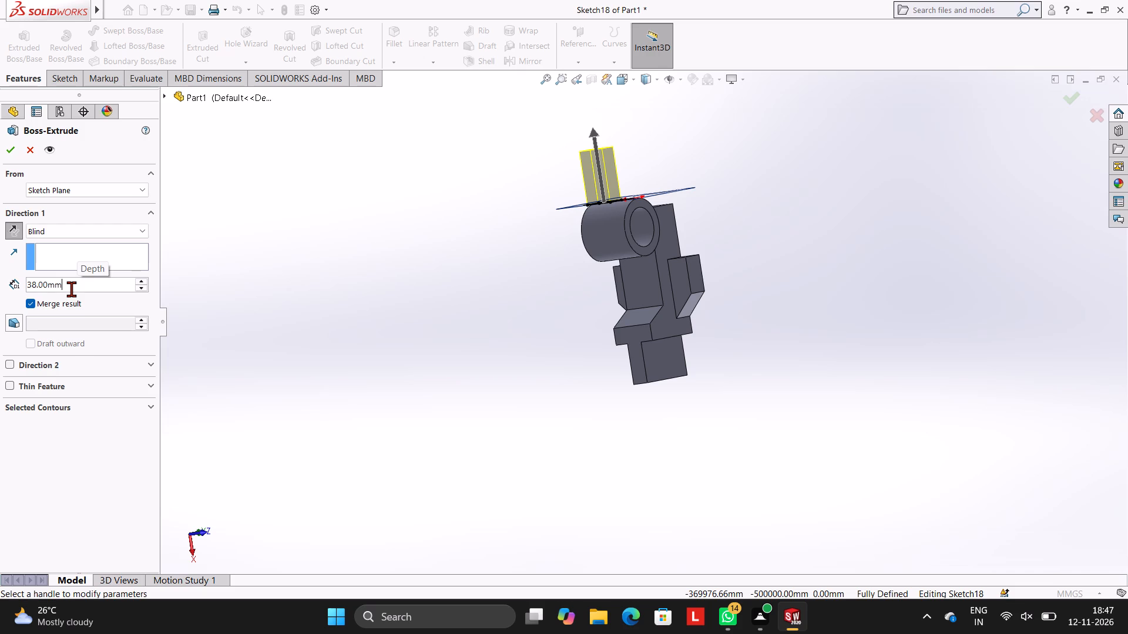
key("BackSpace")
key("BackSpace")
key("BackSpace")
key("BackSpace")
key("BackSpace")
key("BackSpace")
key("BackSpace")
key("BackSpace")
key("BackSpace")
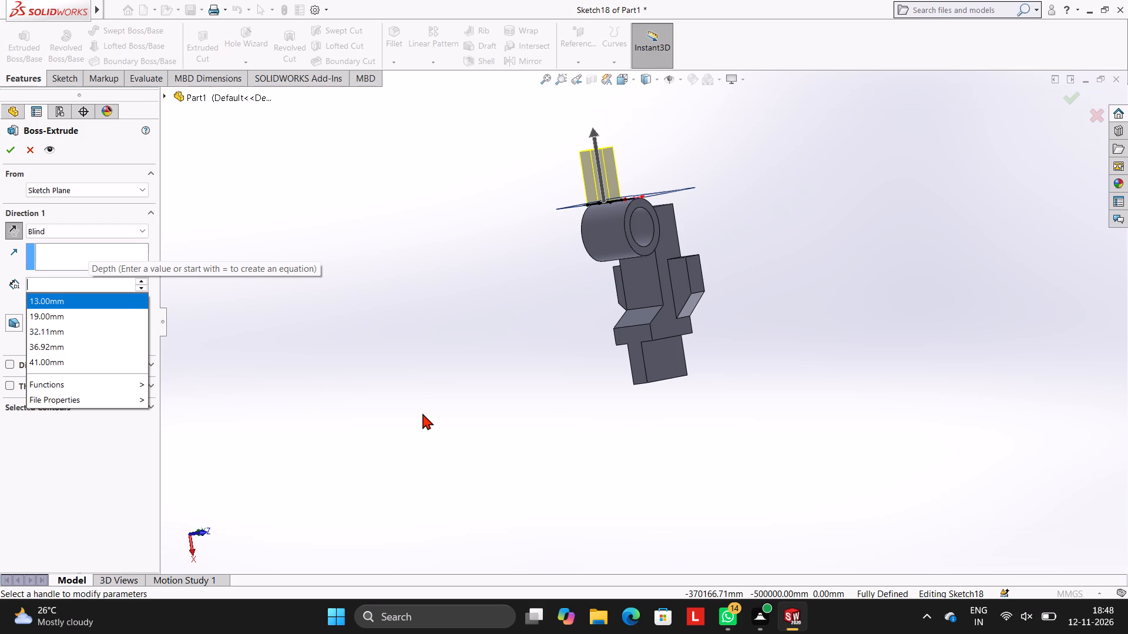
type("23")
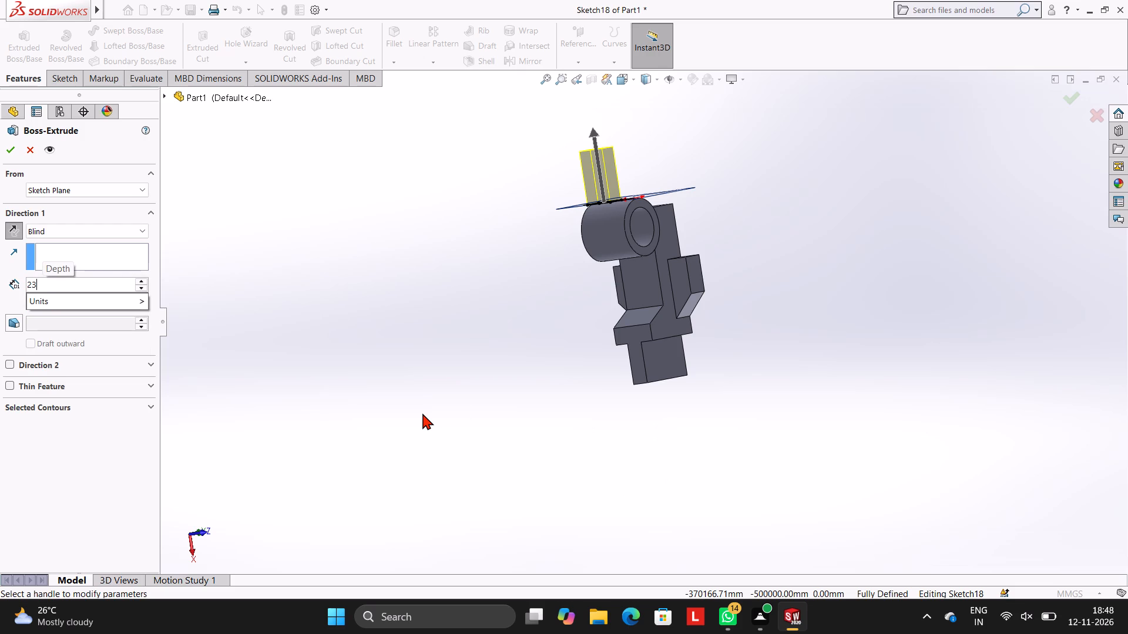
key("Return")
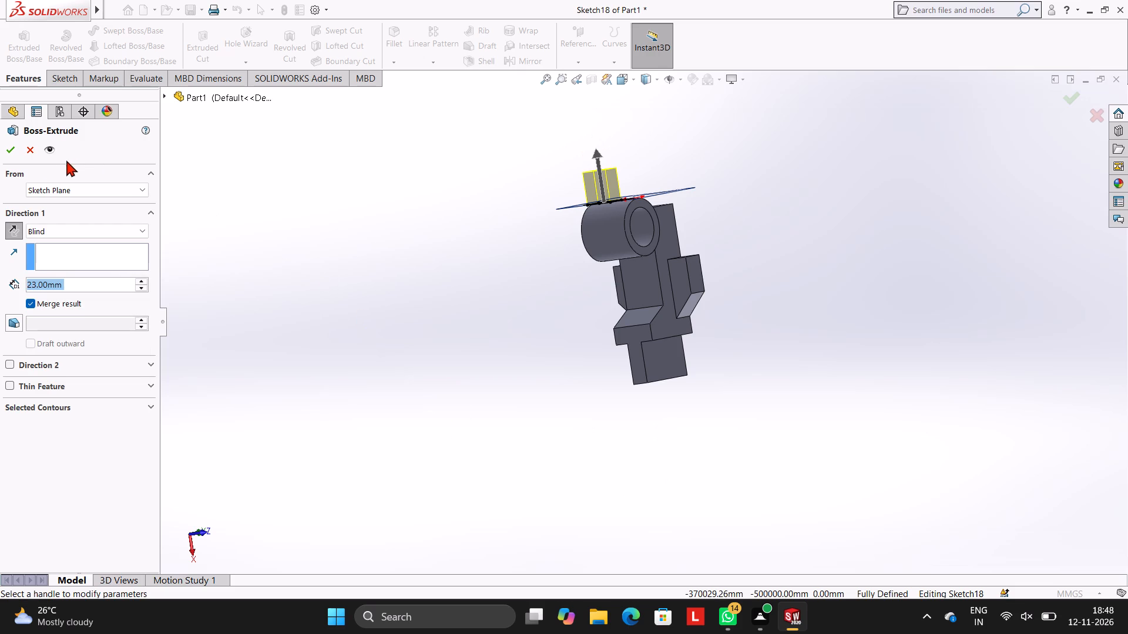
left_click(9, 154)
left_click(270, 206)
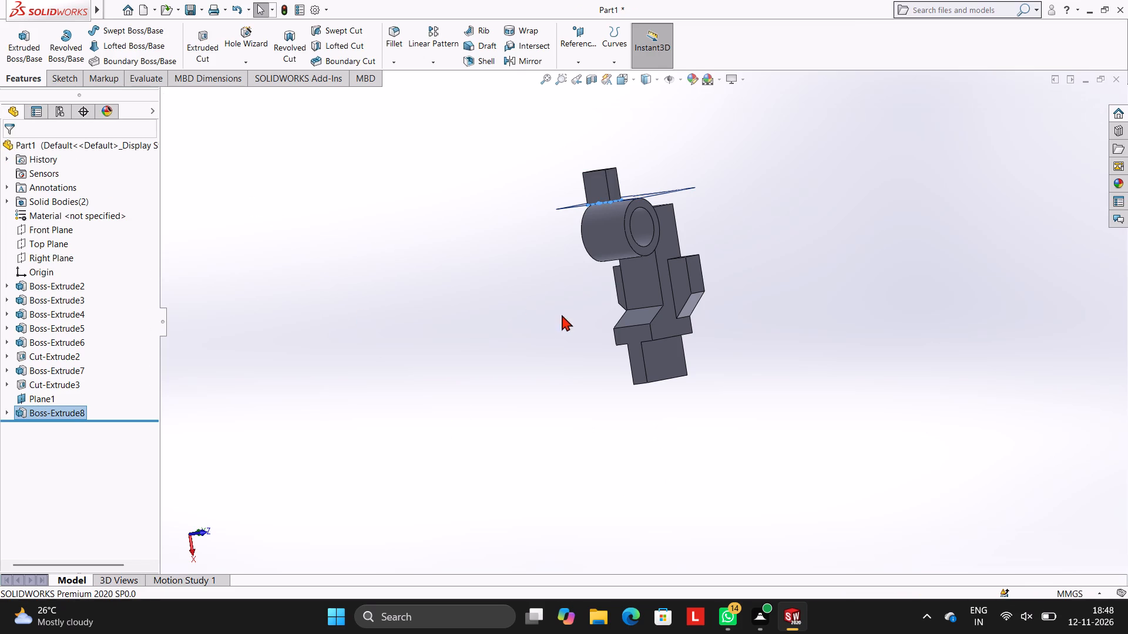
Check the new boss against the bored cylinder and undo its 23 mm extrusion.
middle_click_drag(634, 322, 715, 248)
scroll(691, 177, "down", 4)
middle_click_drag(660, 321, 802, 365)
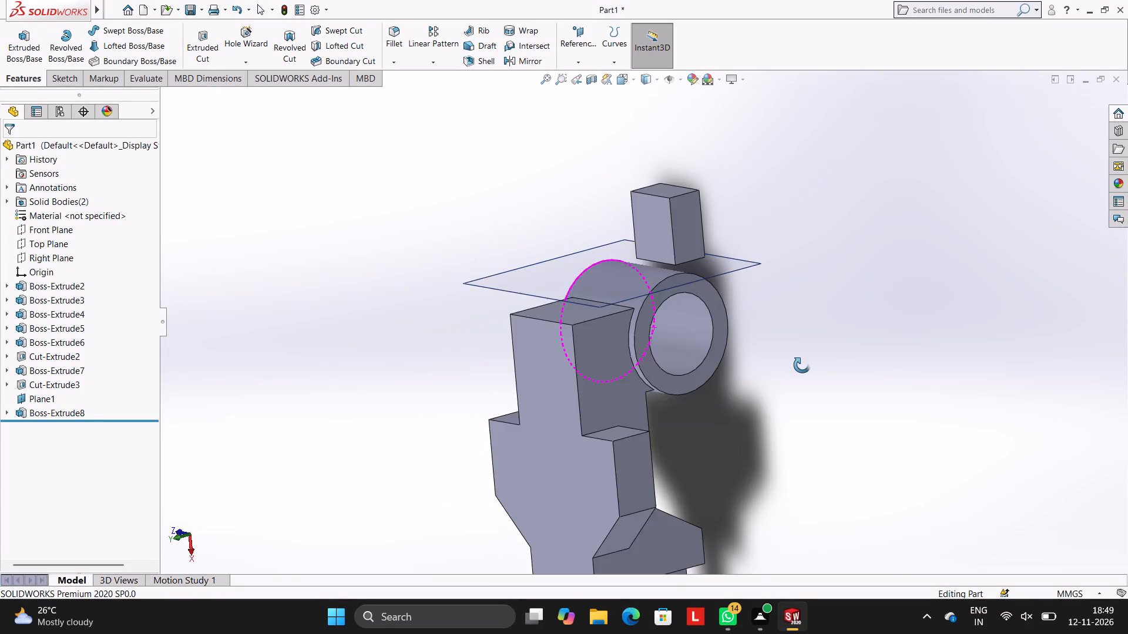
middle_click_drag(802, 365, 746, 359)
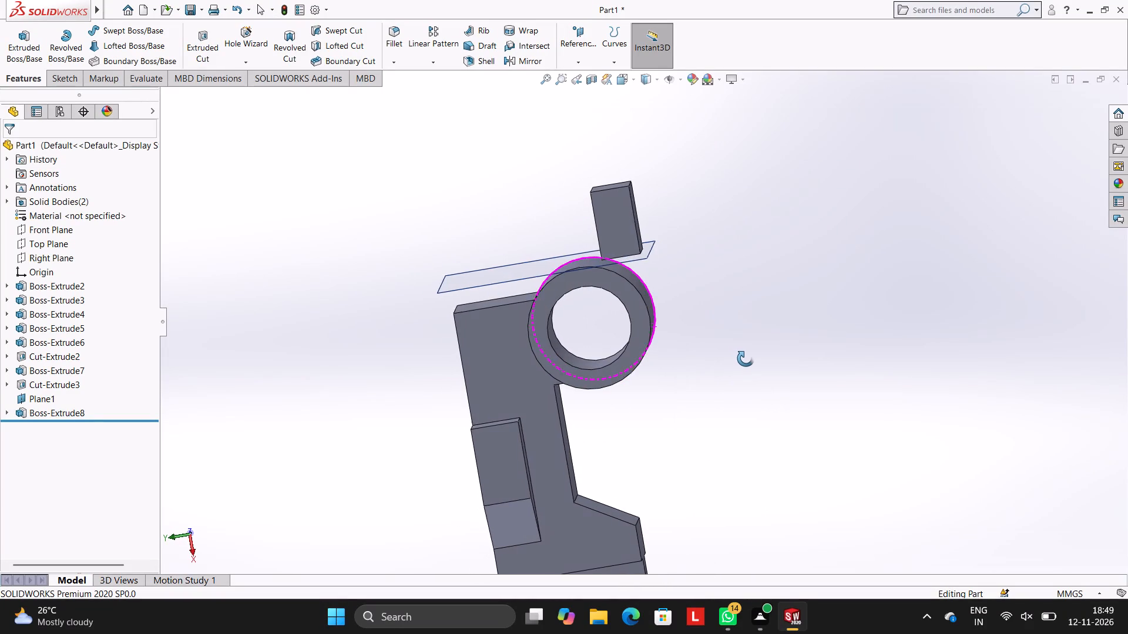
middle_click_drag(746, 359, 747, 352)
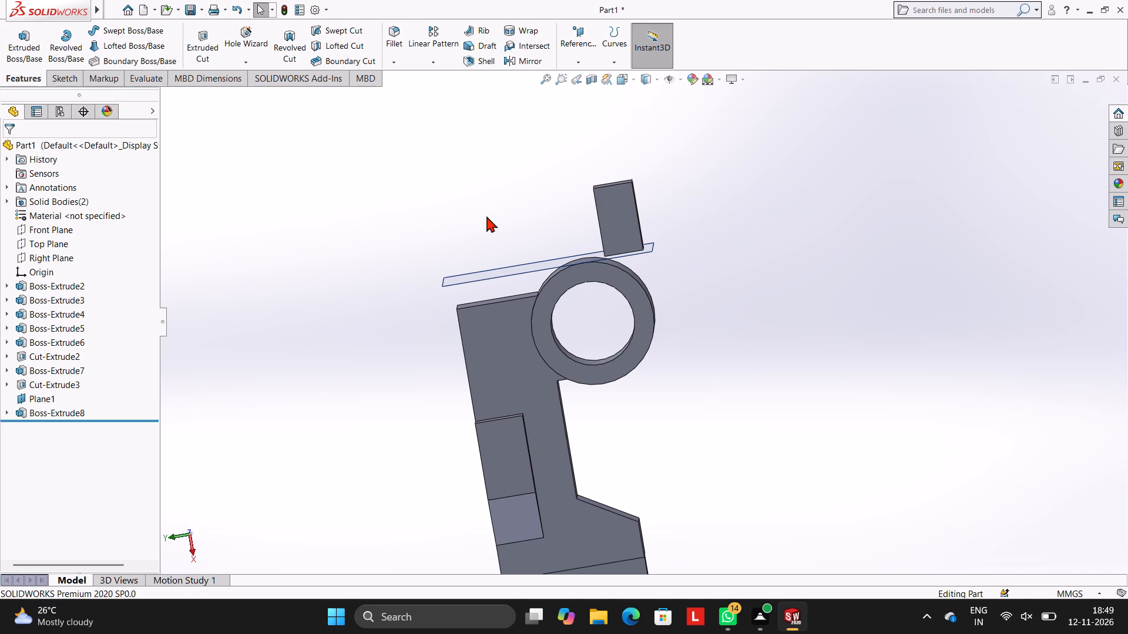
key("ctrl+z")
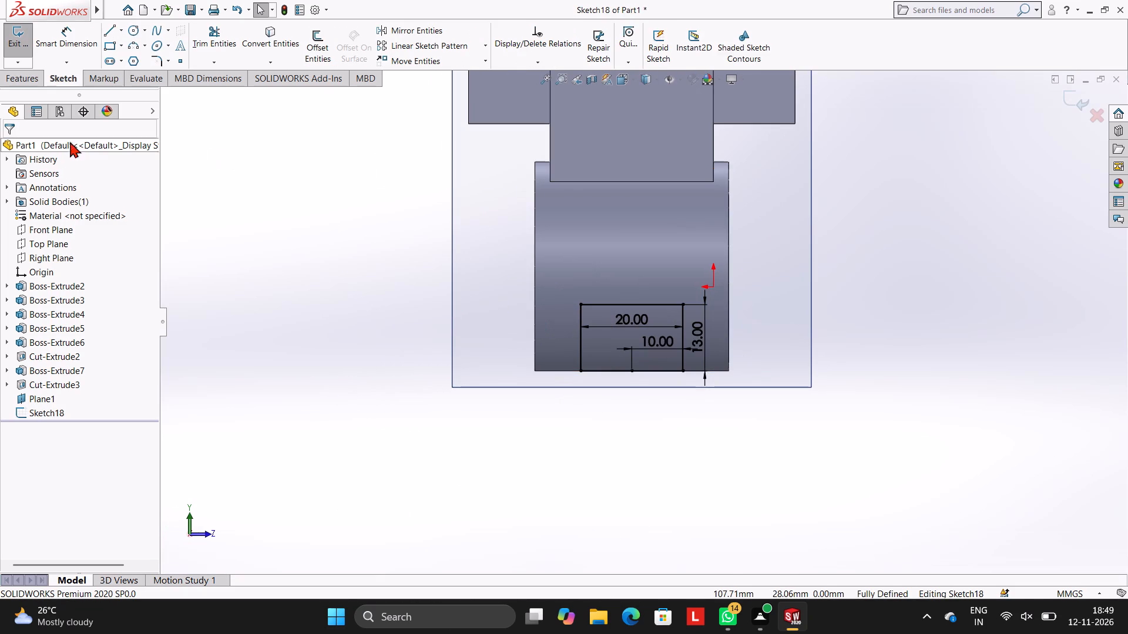
Restart the blind boss extrusion of the 20 by 13 mm rectangle toward the cylinder with a 10 mm depth.
left_click(32, 85)
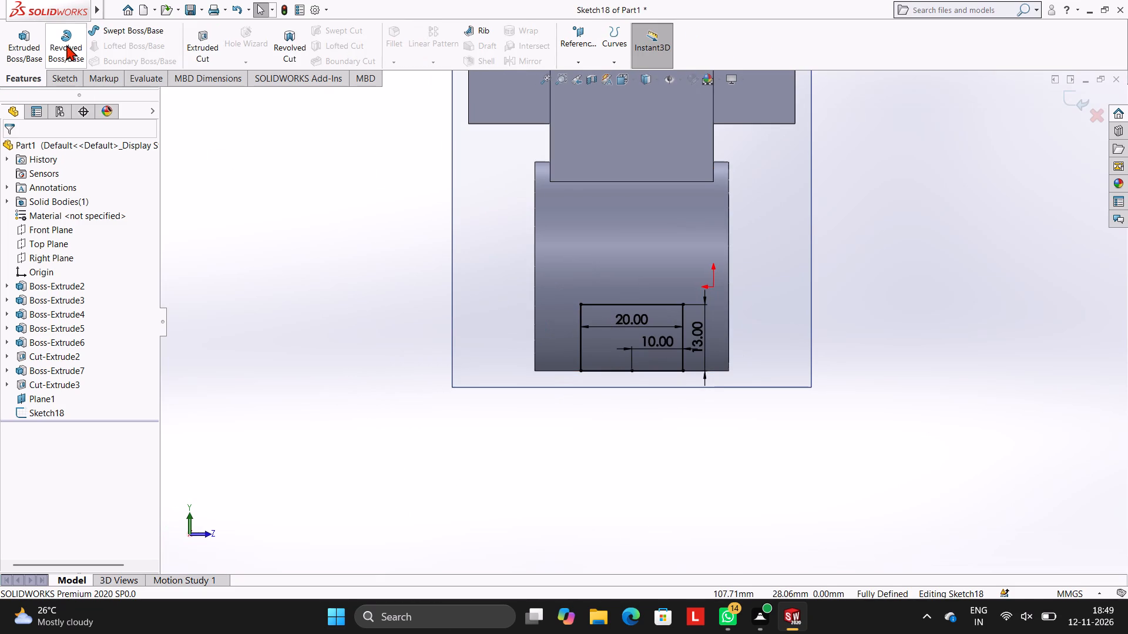
left_click(31, 41)
middle_click_drag(358, 325, 450, 335)
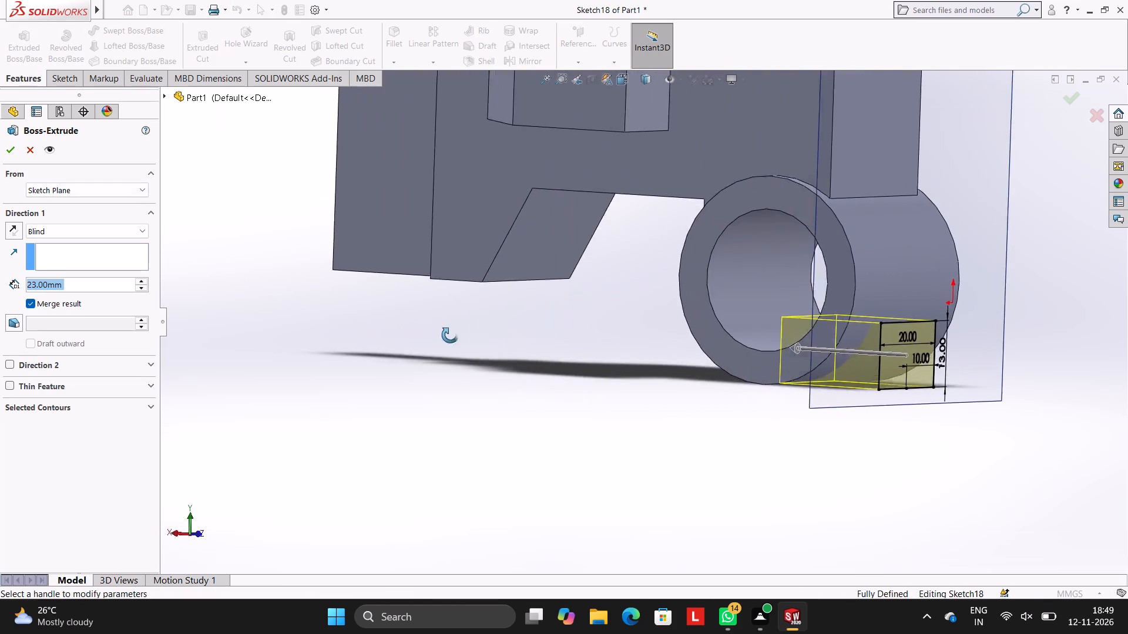
middle_click_drag(450, 335, 465, 335)
scroll(506, 331, "down", 1)
scroll(465, 335, "up", 1)
middle_click_drag(630, 365, 632, 365)
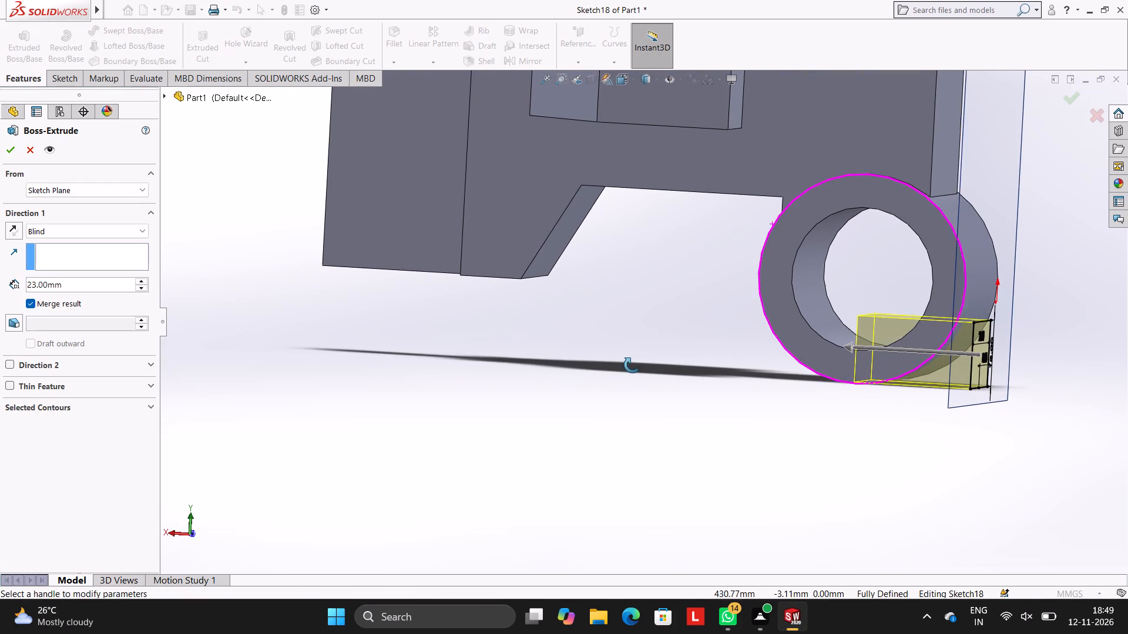
middle_click_drag(632, 365, 665, 359)
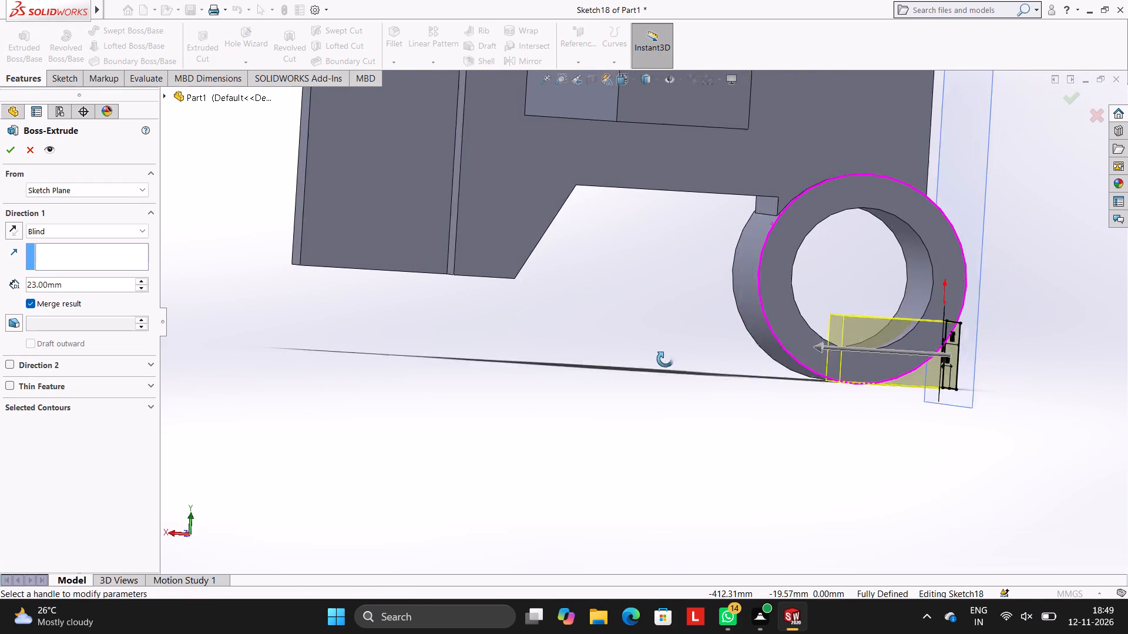
middle_click_drag(665, 359, 648, 353)
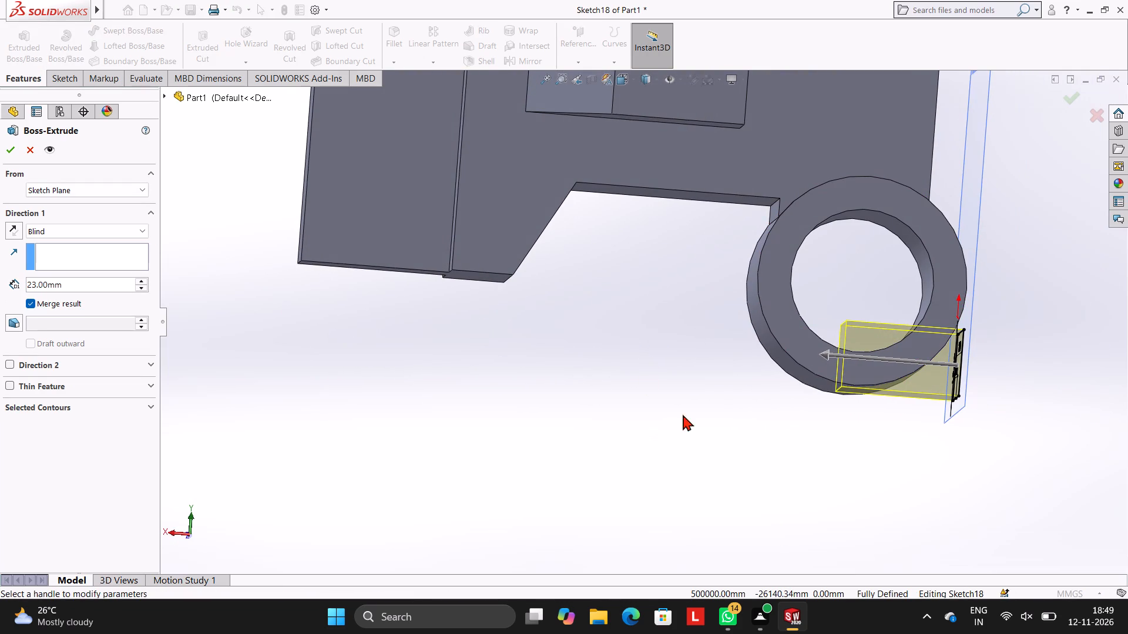
left_click(76, 285)
key("BackSpace")
key("BackSpace")
key("BackSpace")
key("BackSpace")
key("BackSpace")
key("BackSpace")
key("BackSpace")
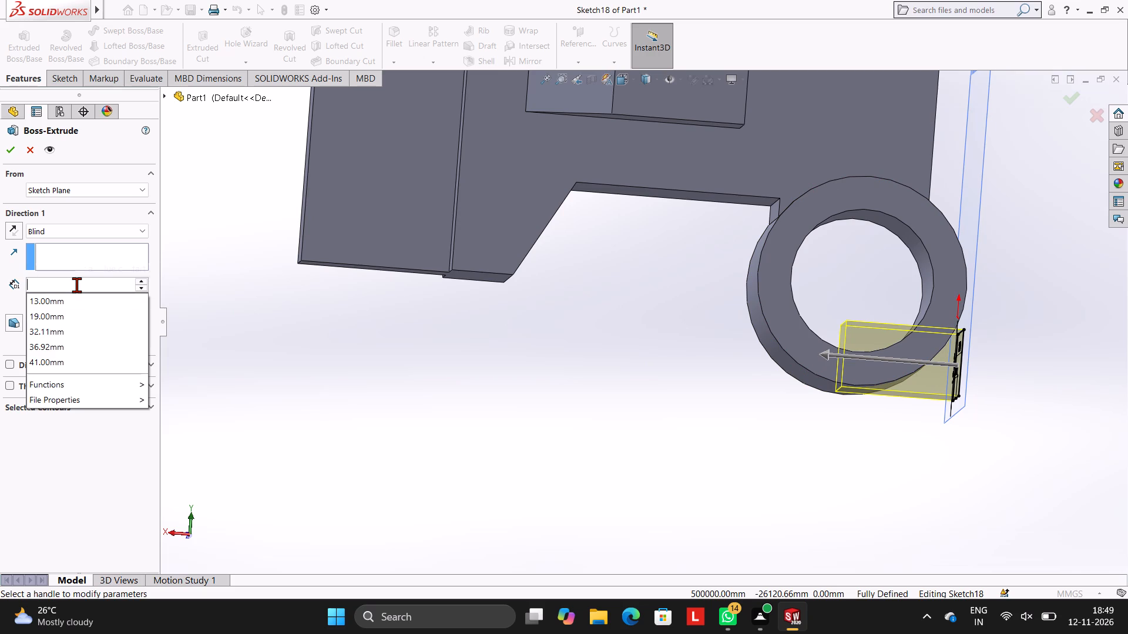
type("10")
key("Return")
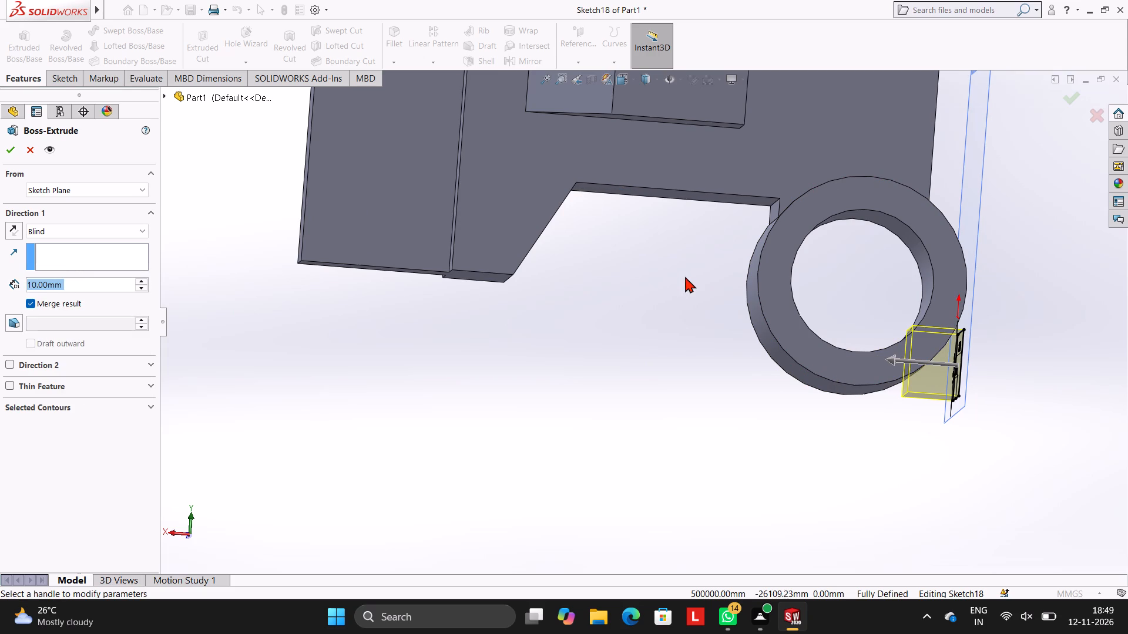
Set the boss extrusion depth to 9 mm and create the rectangular boss merged with the bored cylinder.
scroll(685, 276, "up", 3)
middle_click_drag(686, 276, 684, 300)
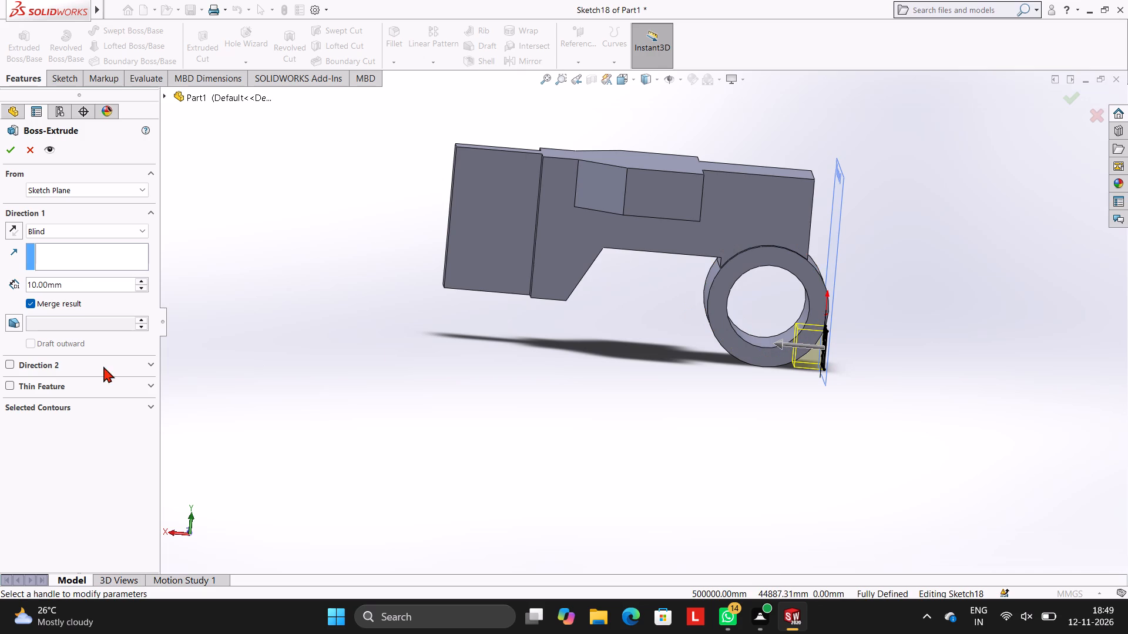
left_click(70, 288)
key("BackSpace")
key("BackSpace")
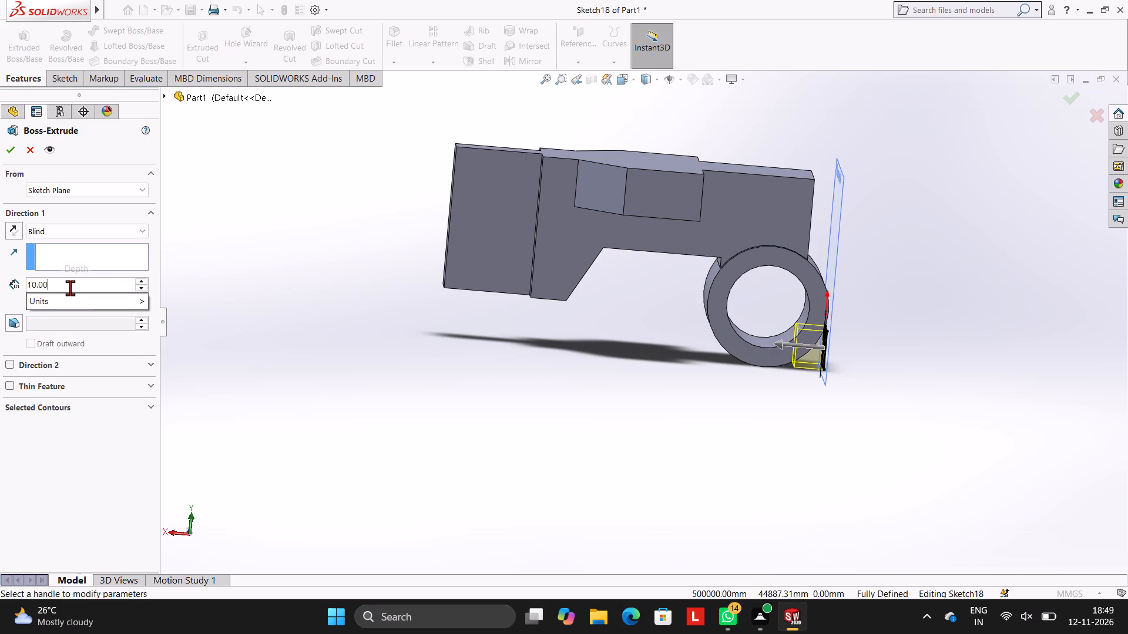
key("BackSpace")
key("BackSpace")
key("BackSpace")
key("BackSpace")
key("BackSpace")
key("9")
key("Return")
left_click(10, 146)
left_click(326, 214)
Examine from several angles how the rectangular boss meets the bored cylinder.
scroll(605, 309, "down", 1)
middle_click_drag(605, 309, 600, 220)
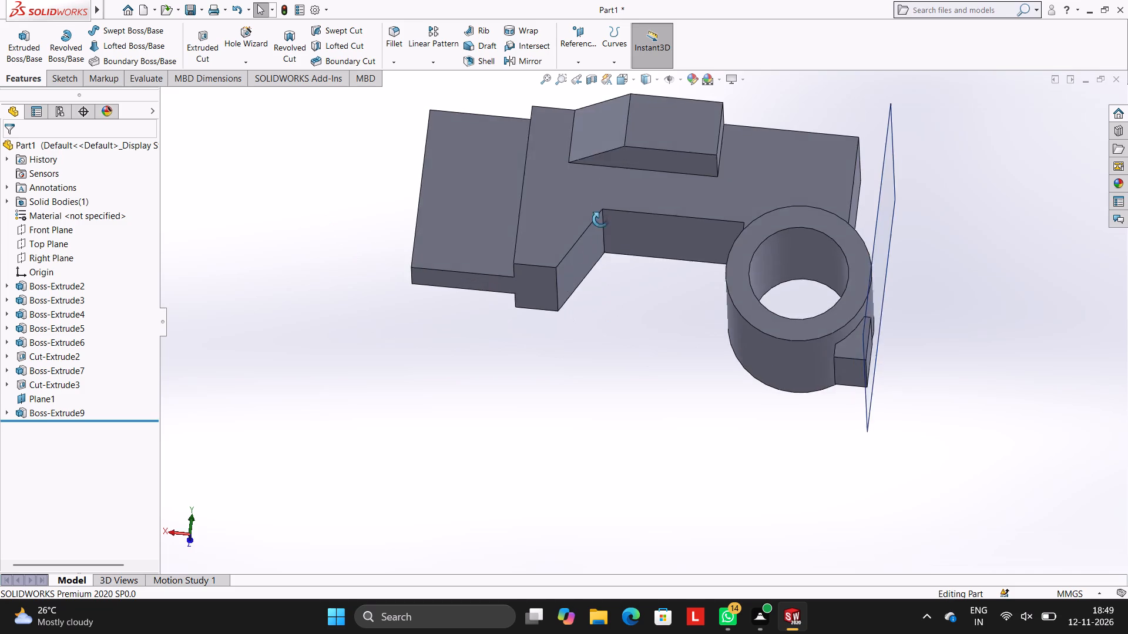
middle_click_drag(600, 220, 600, 207)
scroll(722, 327, "up", 1)
middle_click_drag(726, 325, 728, 220)
middle_click_drag(877, 330, 878, 205)
middle_click_drag(882, 234, 885, 232)
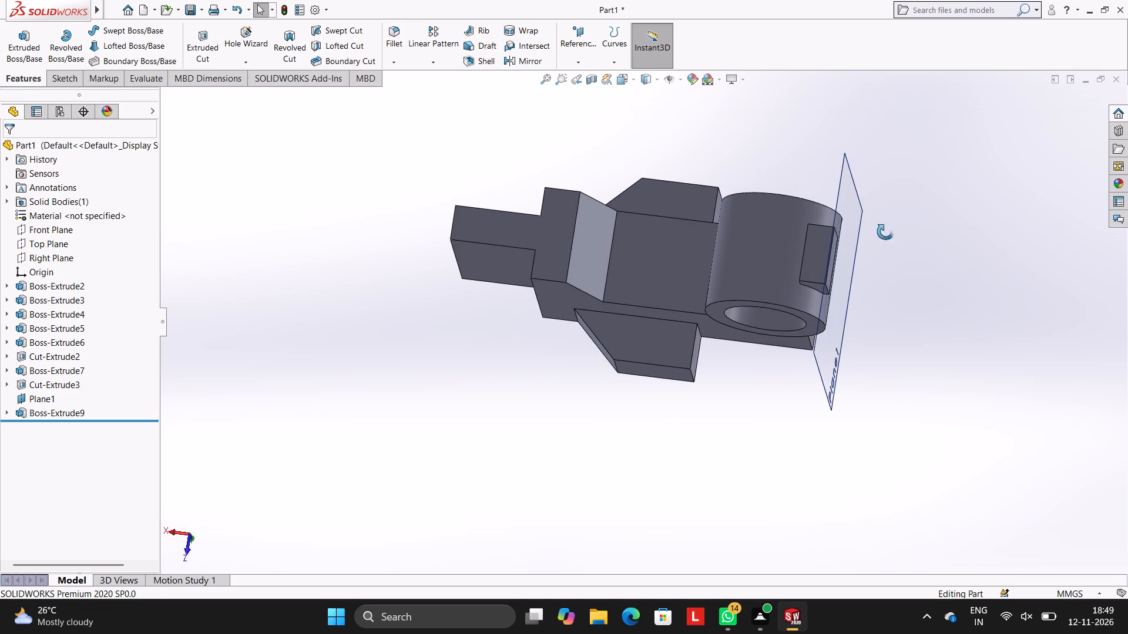
middle_click_drag(885, 232, 901, 177)
scroll(874, 244, "down", 2)
middle_click_drag(897, 257, 893, 195)
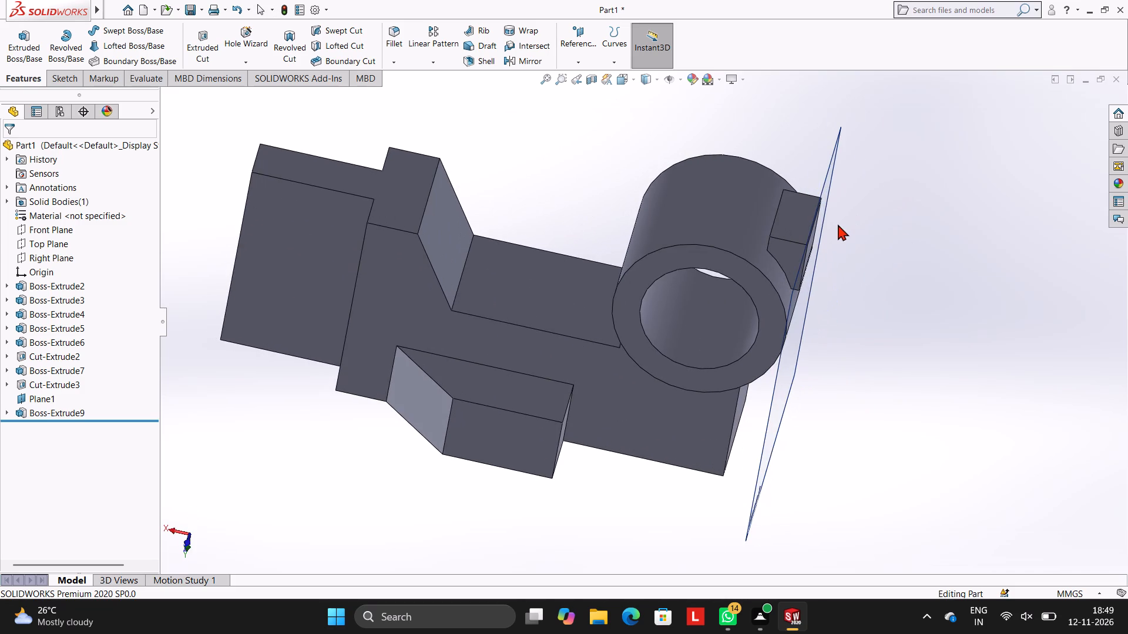
middle_click_drag(838, 224, 847, 209)
scroll(828, 221, "down", 3)
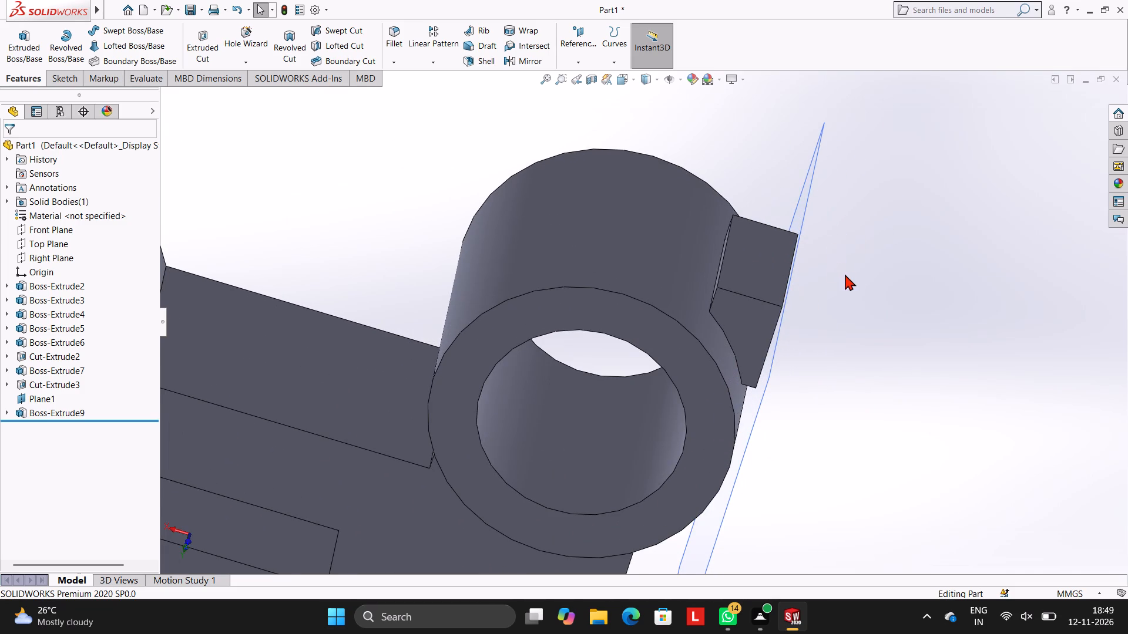
middle_click_drag(853, 275, 837, 245)
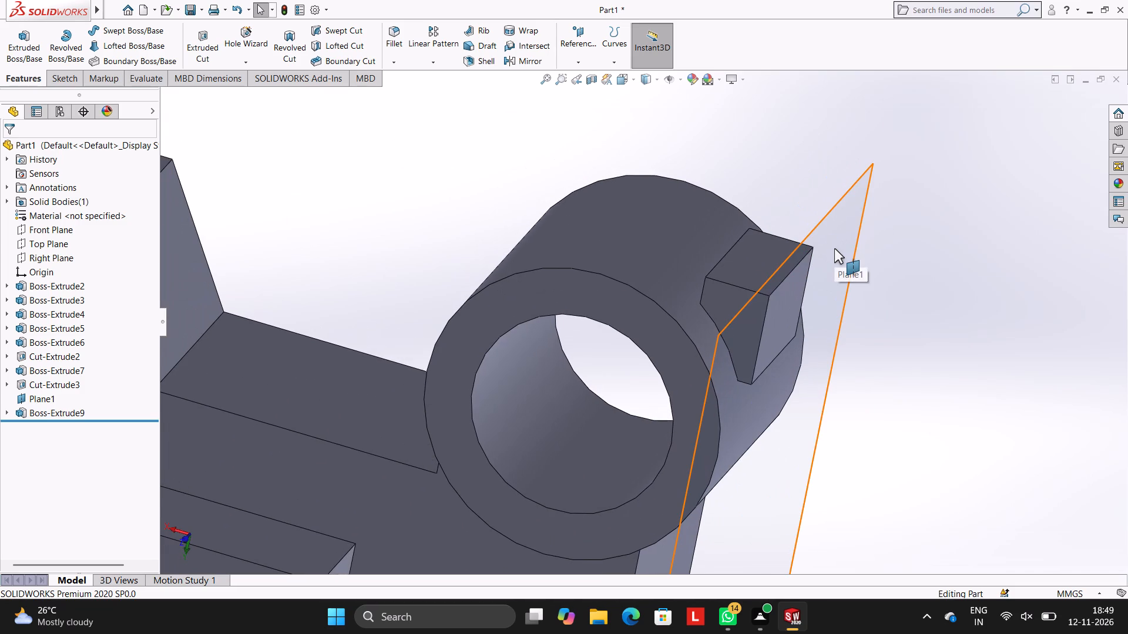
middle_click_drag(805, 299, 814, 302)
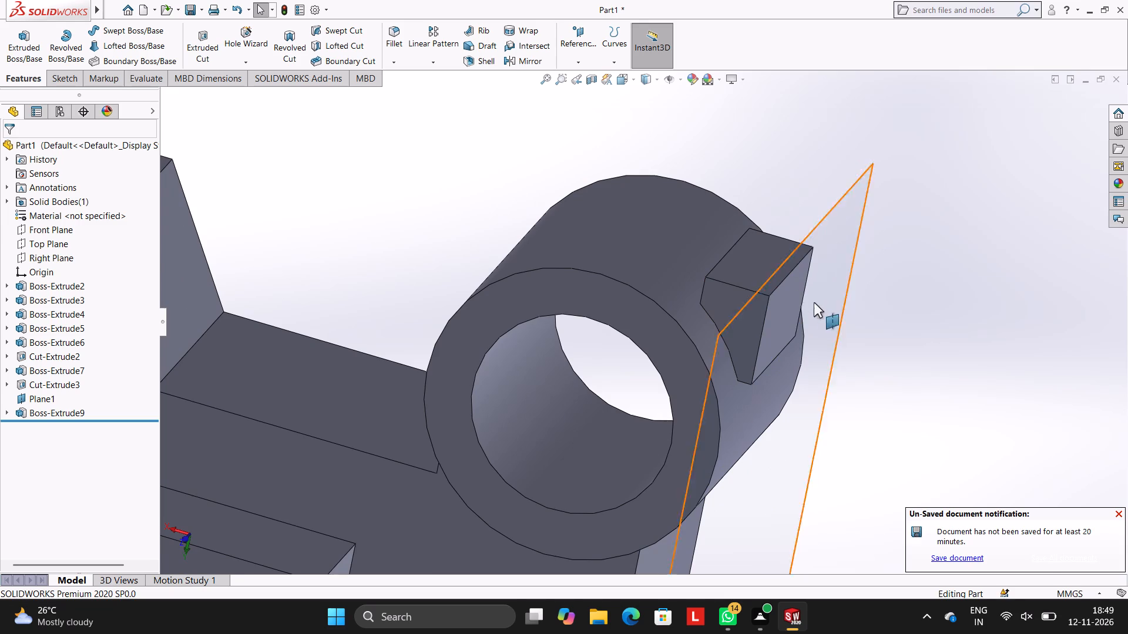
middle_click_drag(814, 302, 854, 344)
Hide the offset plane beside the bored cylinder.
left_click(796, 202)
left_click(860, 168)
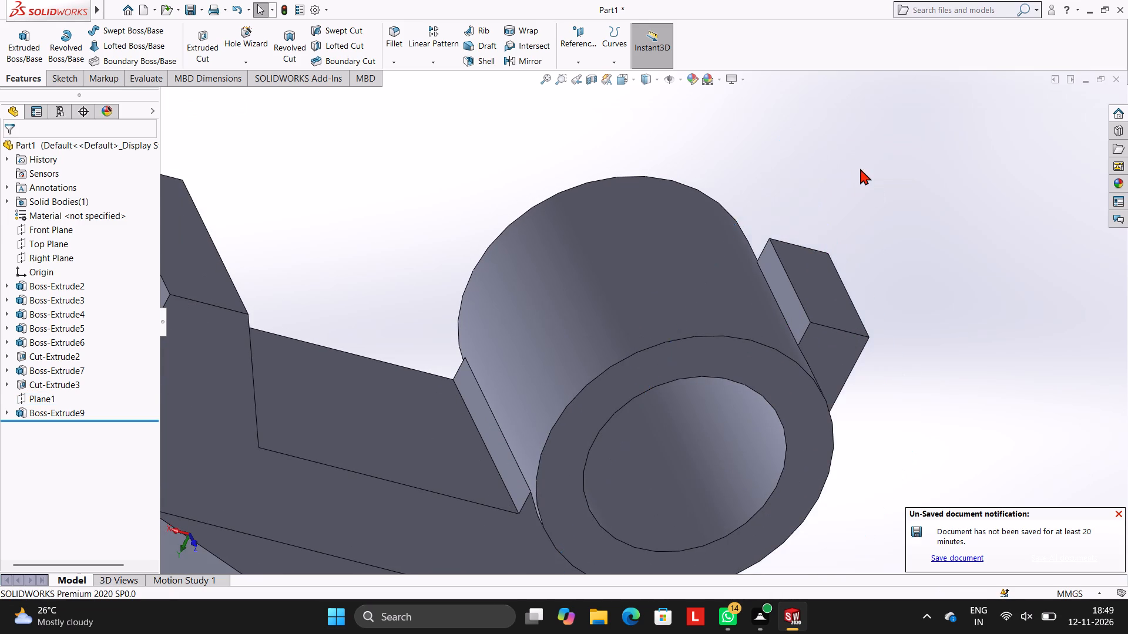
Inspect the rectangular boss and its side faces on the cylinder from different angles.
scroll(925, 272, "up", 2)
middle_click_drag(932, 273, 910, 274)
scroll(808, 275, "down", 3)
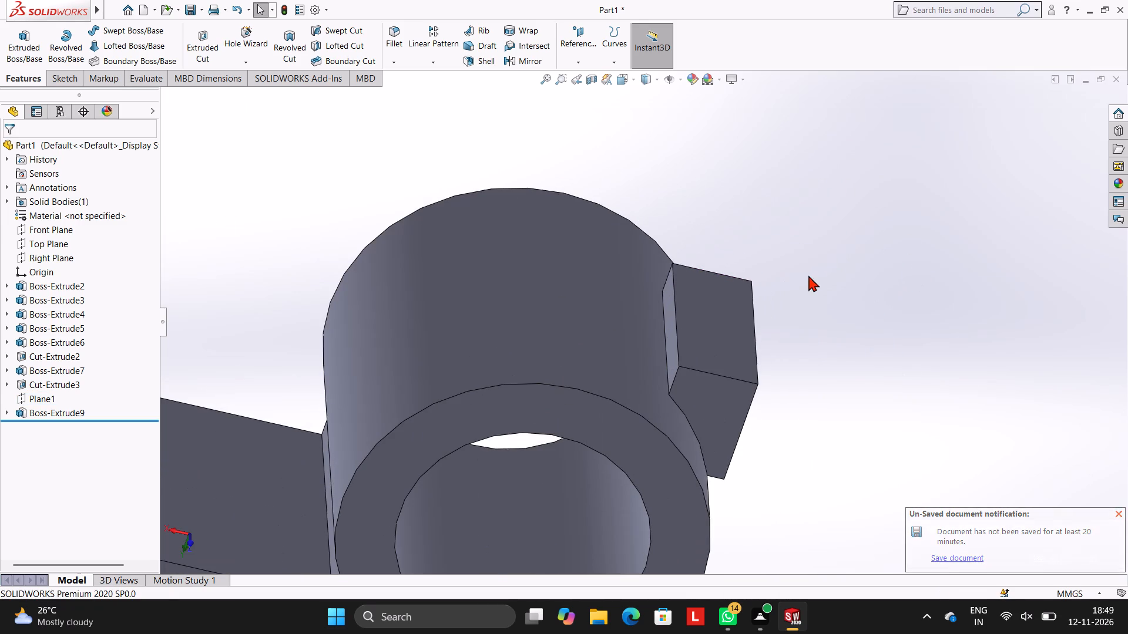
middle_click_drag(805, 359, 799, 319)
scroll(807, 399, "up", 4)
middle_click_drag(835, 376, 808, 364)
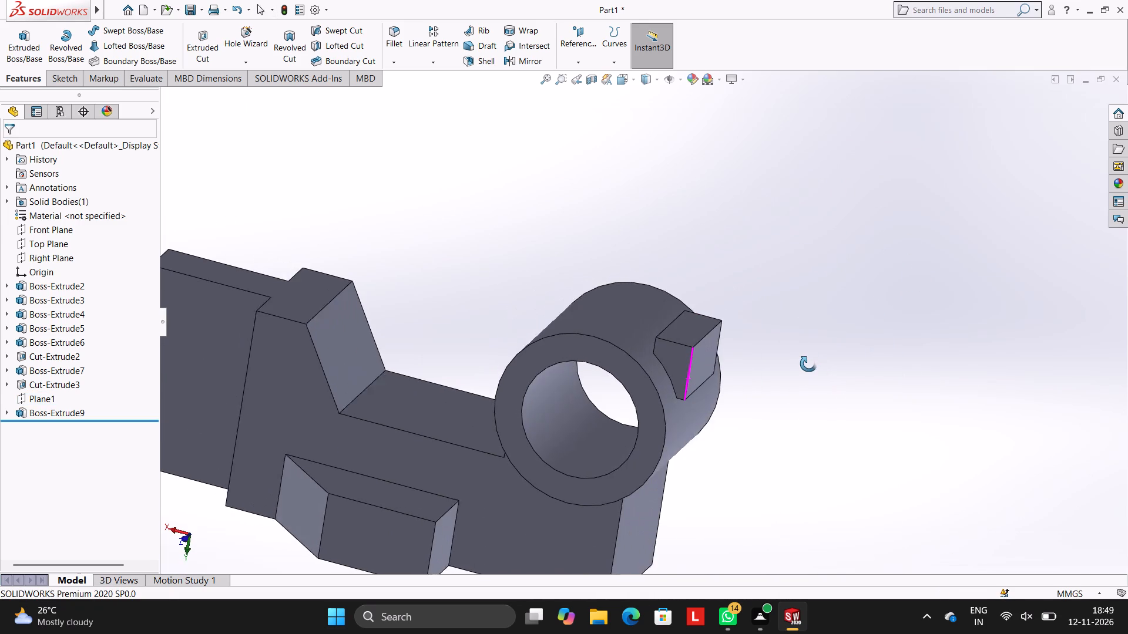
middle_click_drag(808, 364, 805, 362)
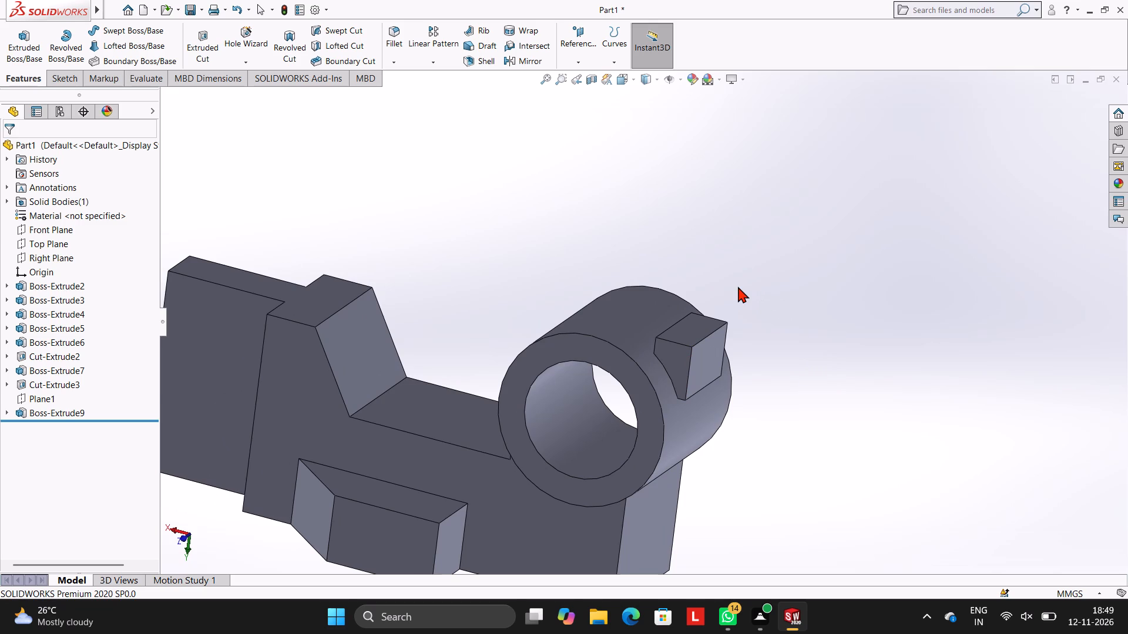
middle_click_drag(754, 296, 773, 376)
middle_click_drag(761, 295, 784, 353)
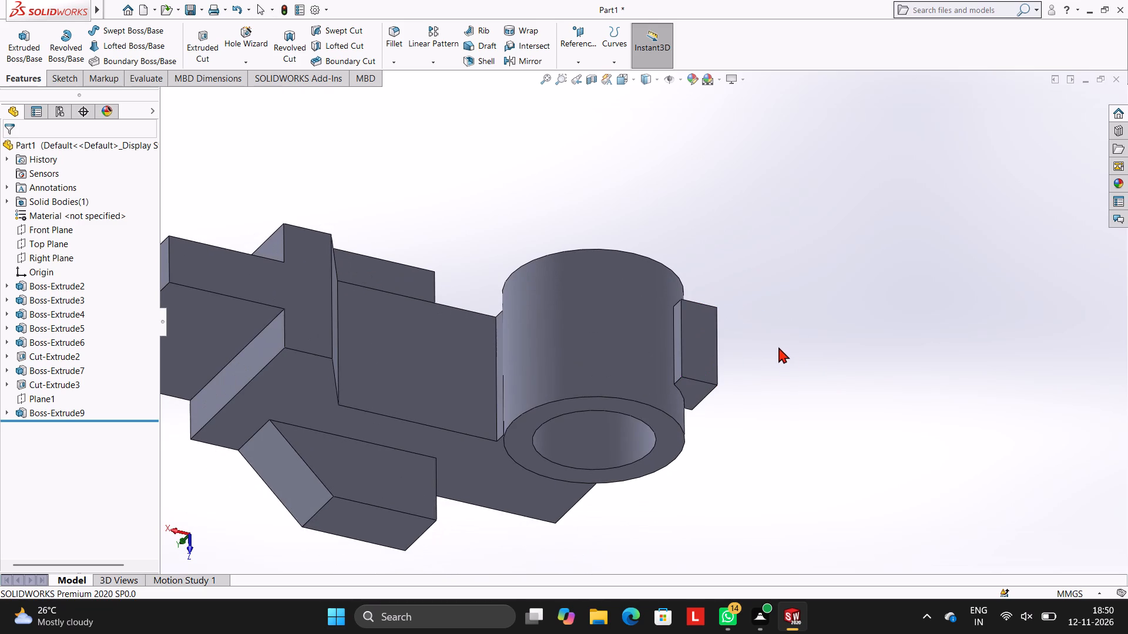
Open a new sketch on the rectangular boss's flat underside, level with the cylinder's lower edge.
scroll(817, 327, "down", 1)
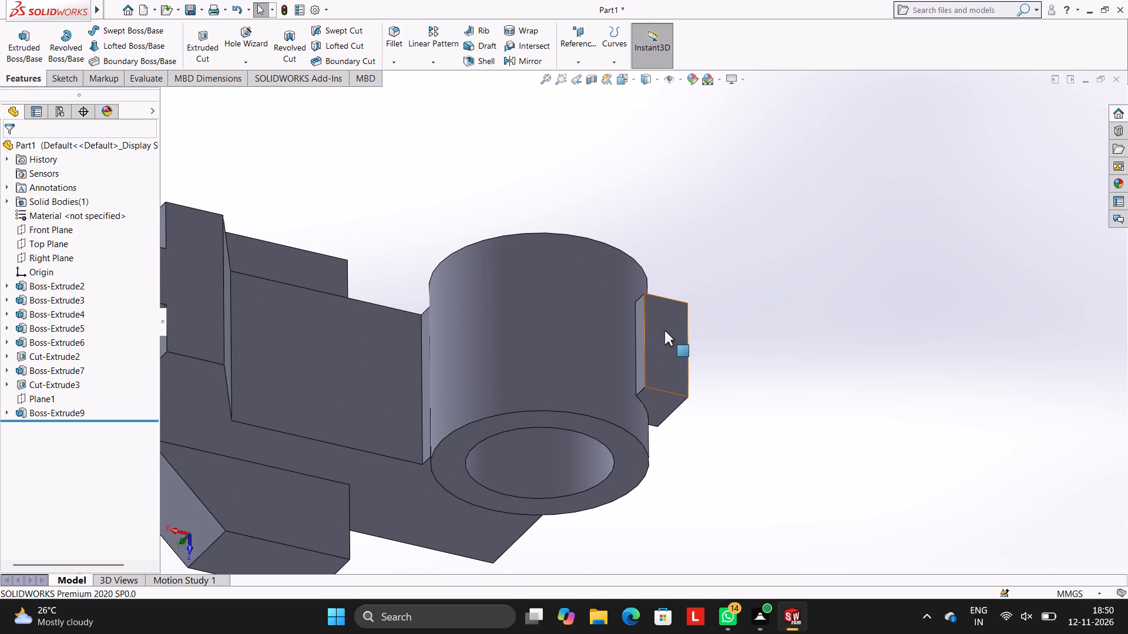
left_click(664, 331)
left_click(709, 296)
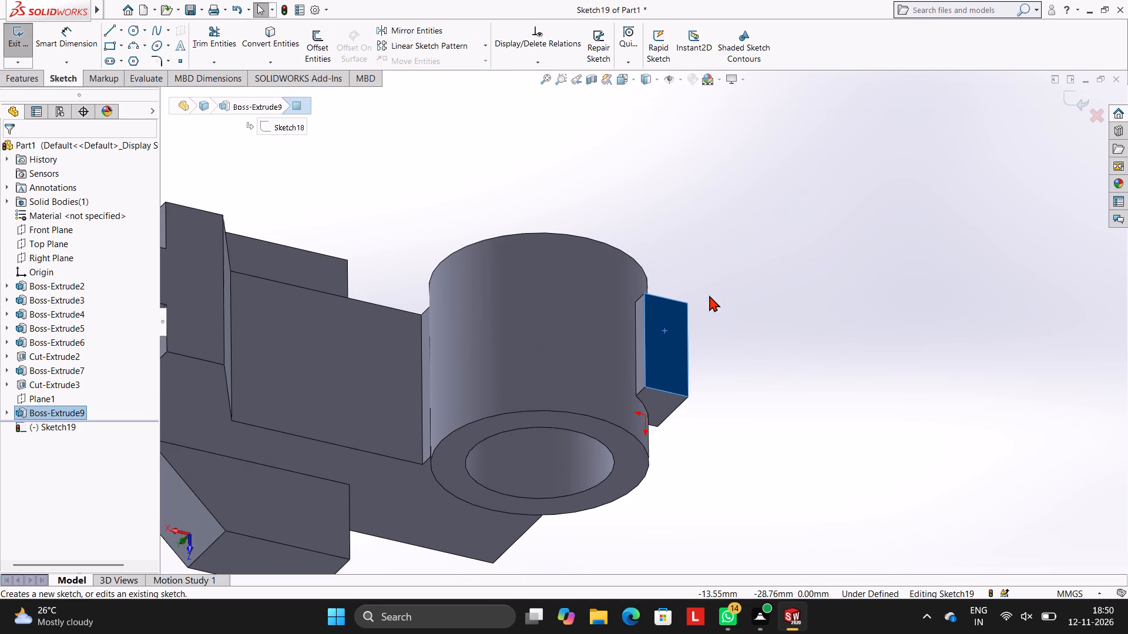
key("ctrl+8")
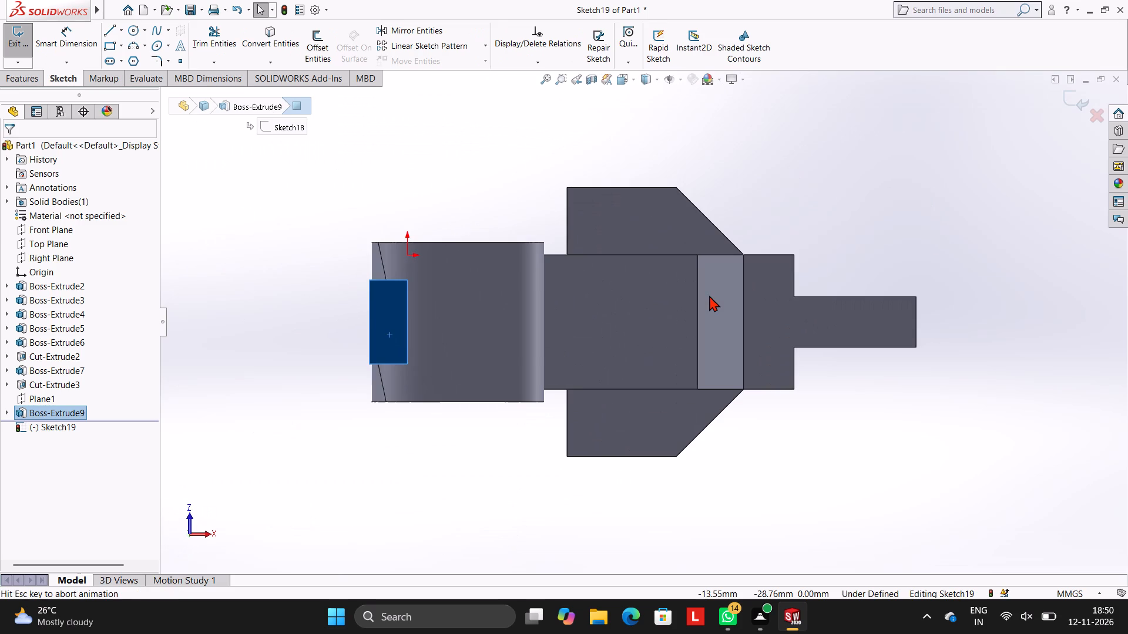
scroll(529, 302, "up", 3)
scroll(529, 315, "down", 3)
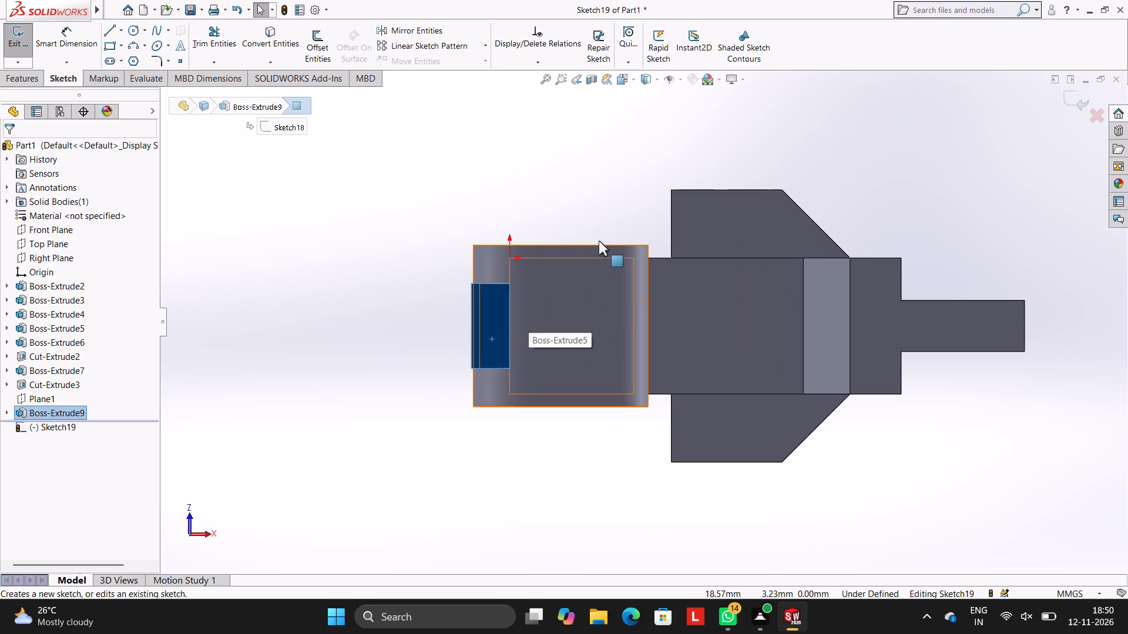
Sketch a closed 9 by 20 mm rectangle of lines tracing the outline of the boss's underside face.
scroll(593, 247, "down", 3)
left_click(107, 32)
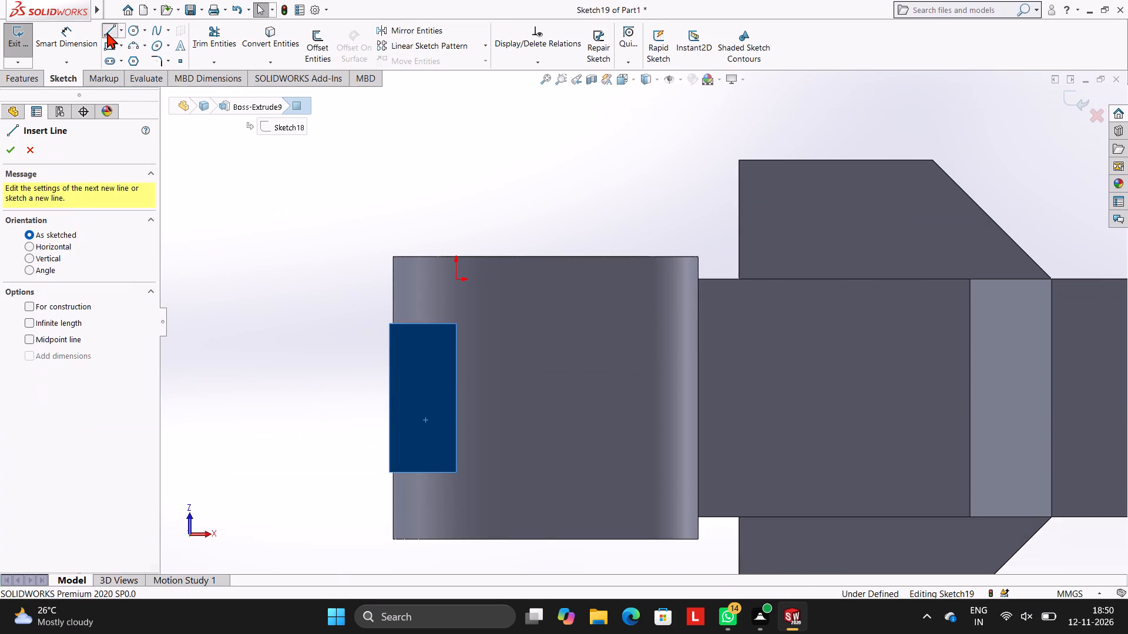
left_click(389, 325)
left_click(456, 325)
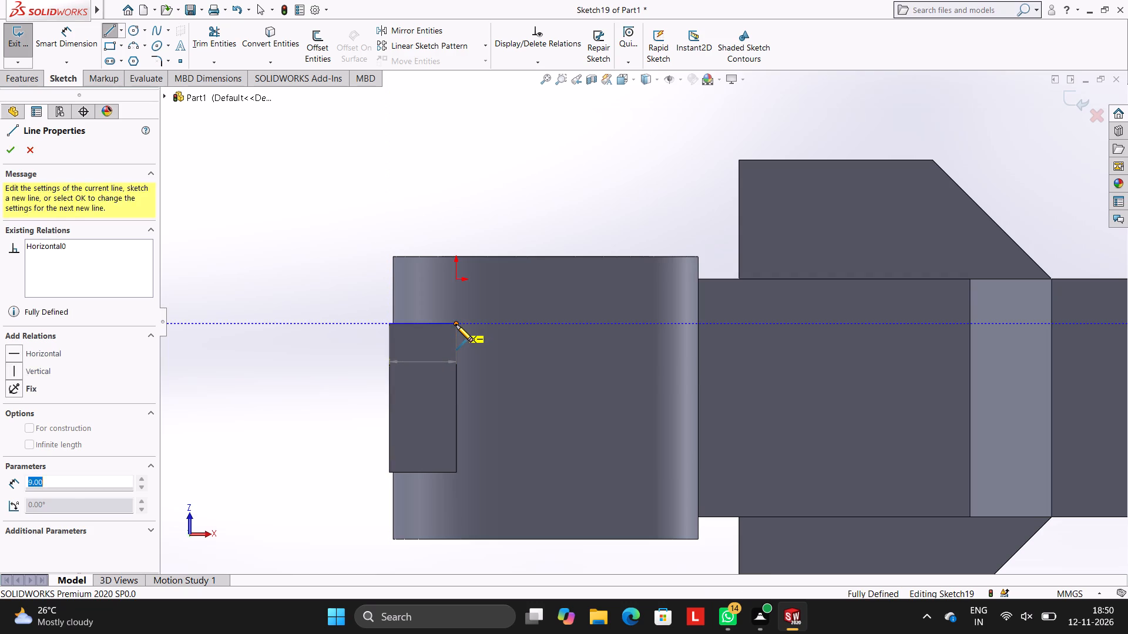
left_click(455, 471)
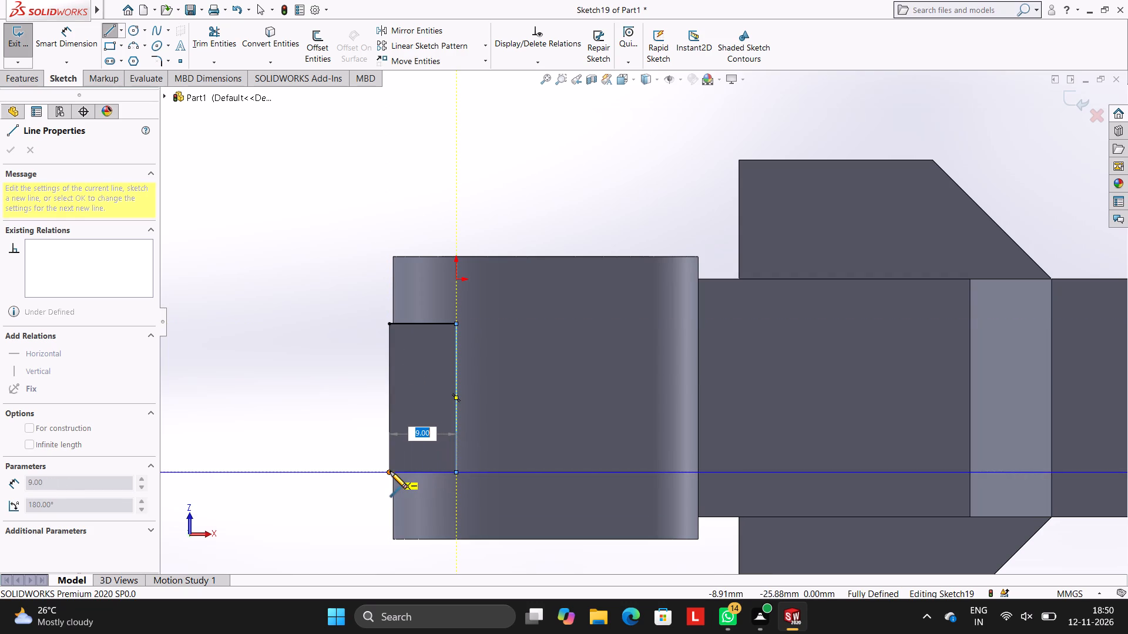
left_click(387, 471)
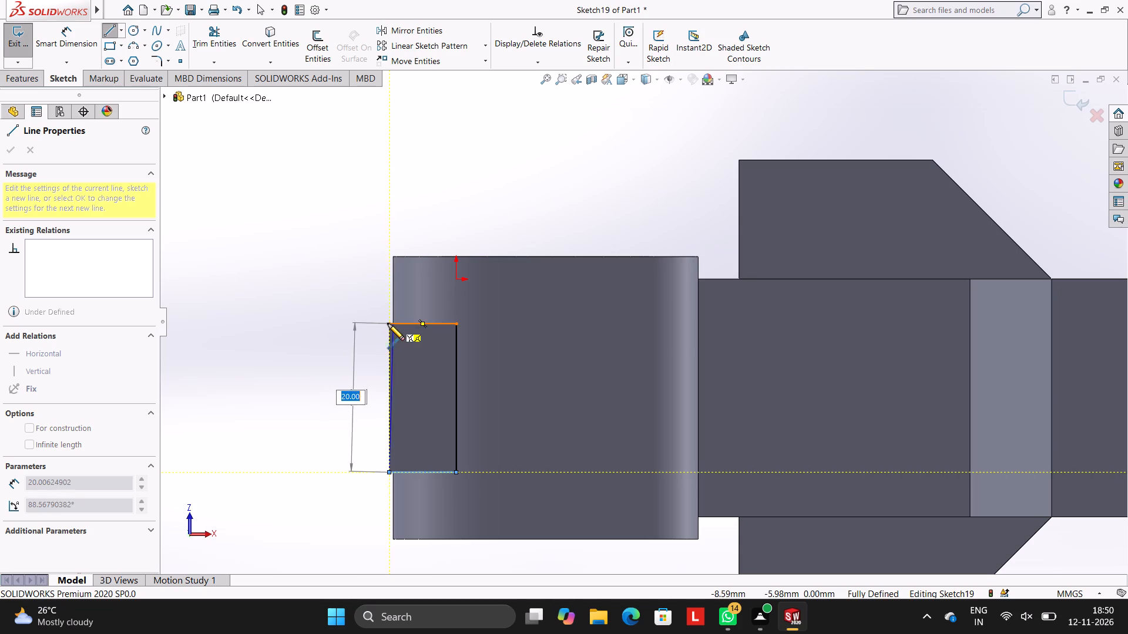
left_click(387, 323)
key("Escape")
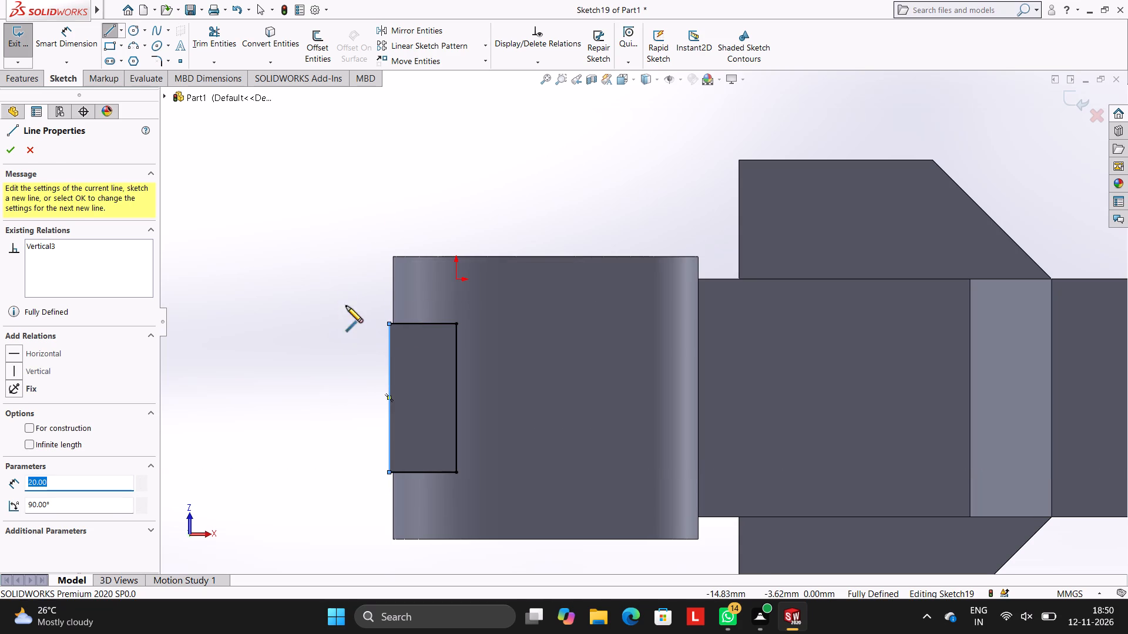
key("Escape")
key("Escape")
key("Escape")
Start an extruded cut from the rectangle into the boss with a blind depth of 5 mm.
scroll(626, 373, "up", 1)
scroll(635, 365, "down", 1)
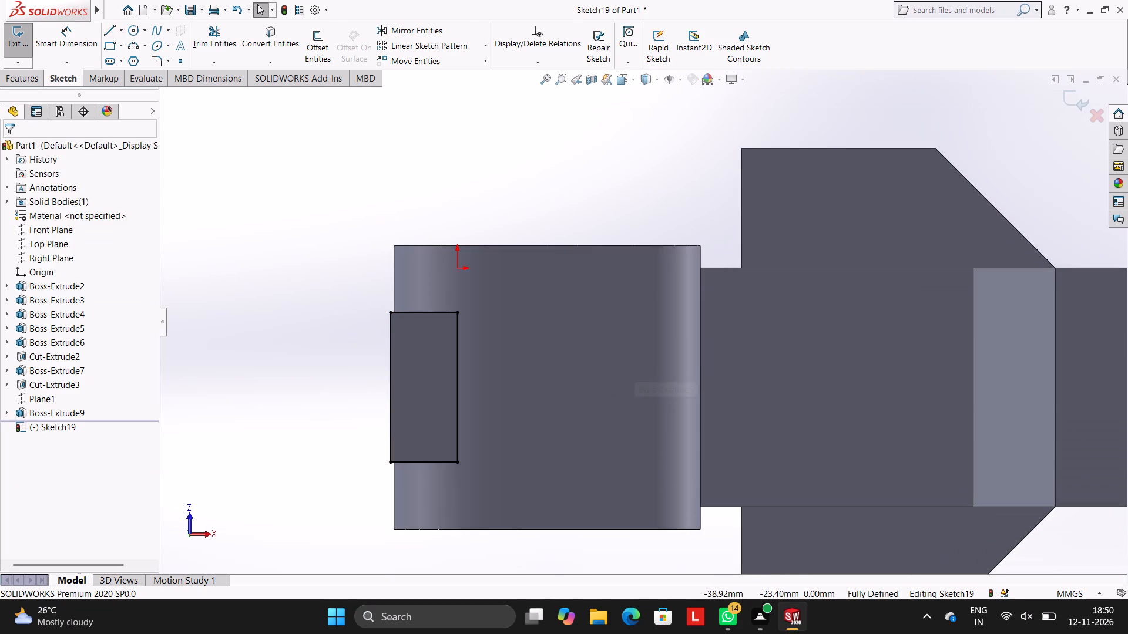
left_click(22, 83)
left_click(203, 52)
scroll(674, 406, "down", 1)
middle_click_drag(674, 406, 675, 353)
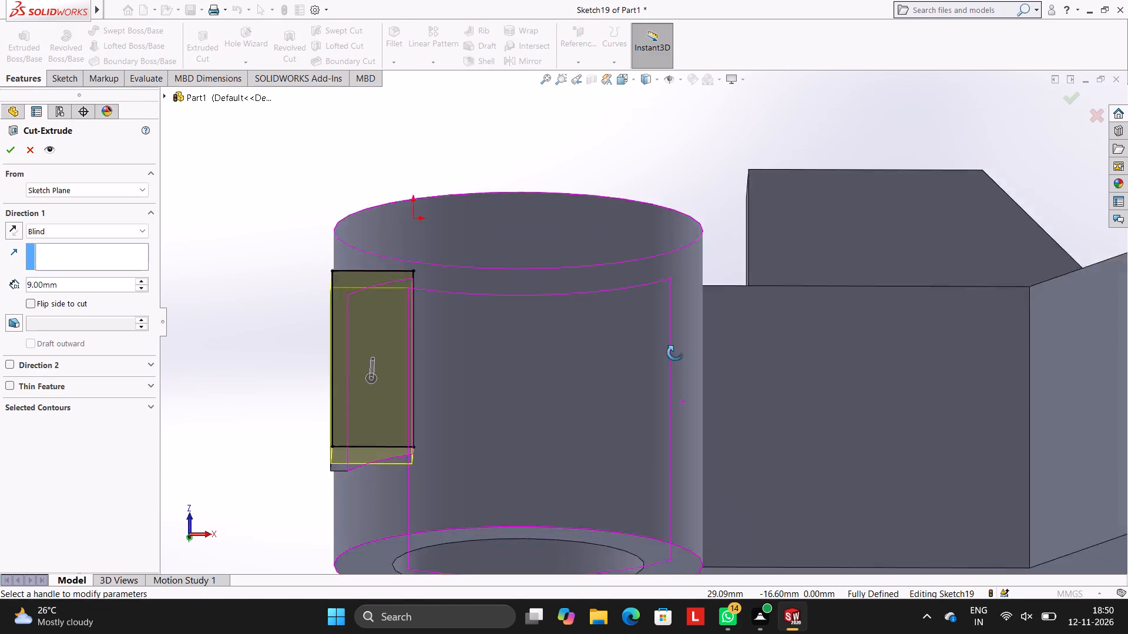
middle_click_drag(675, 353, 644, 234)
left_click(74, 285)
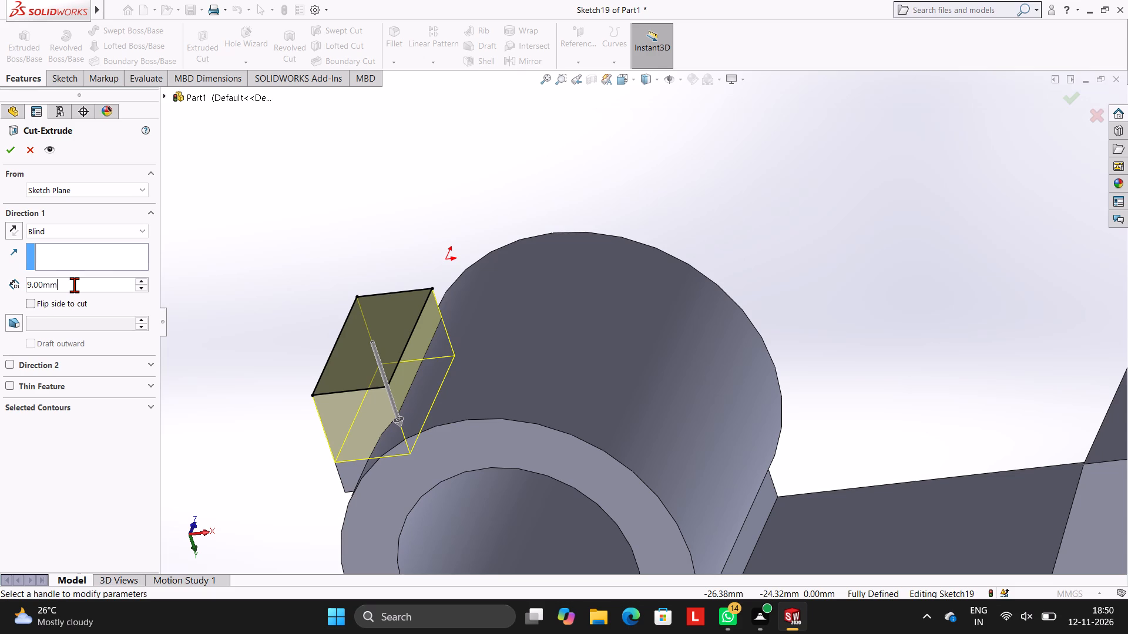
key("BackSpace")
key("BackSpace")
key("BackSpace")
key("BackSpace")
key("BackSpace")
key("BackSpace")
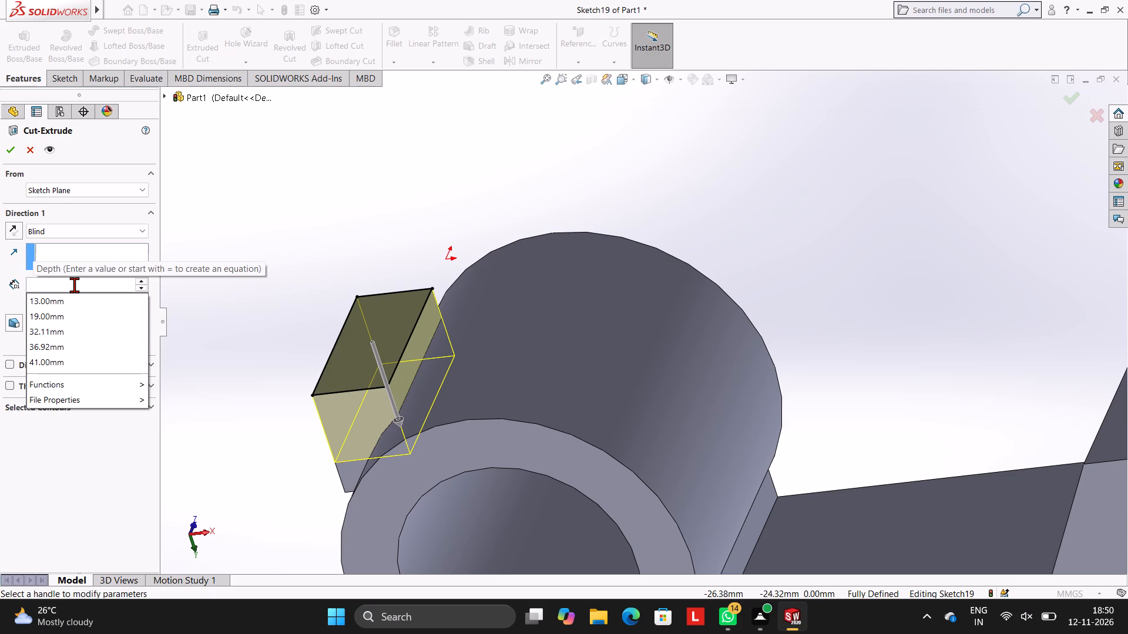
key("5")
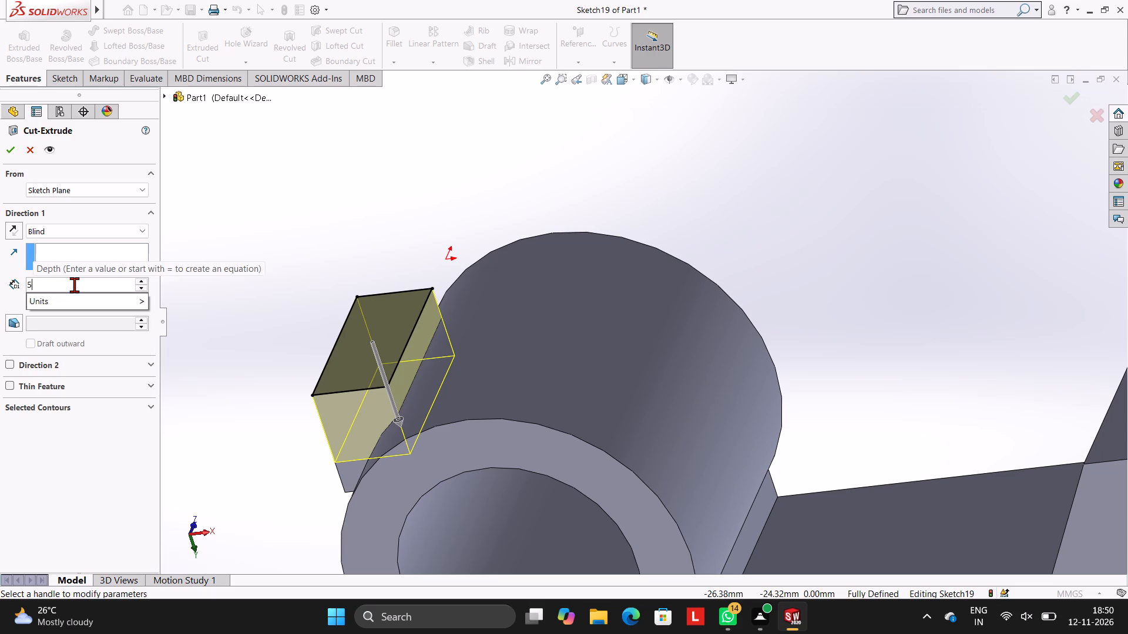
key("Return")
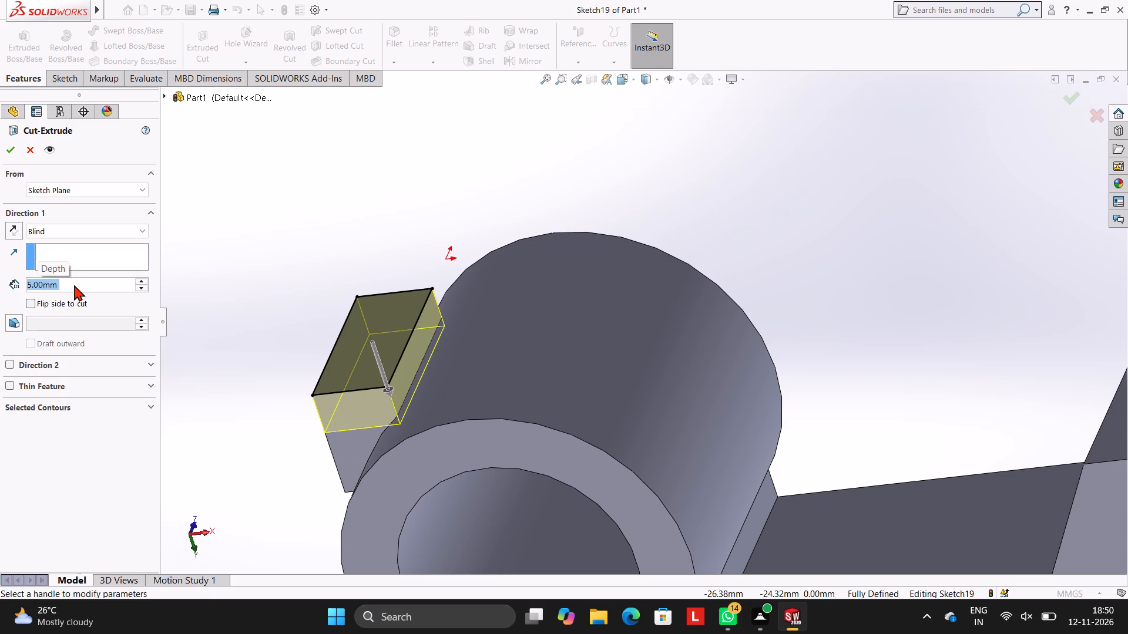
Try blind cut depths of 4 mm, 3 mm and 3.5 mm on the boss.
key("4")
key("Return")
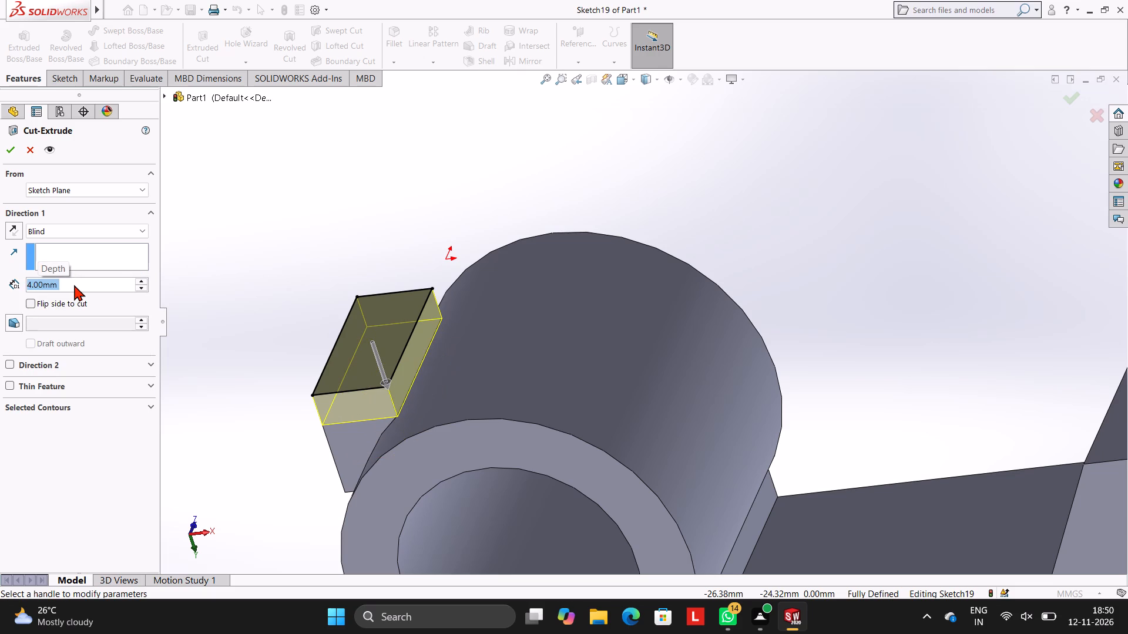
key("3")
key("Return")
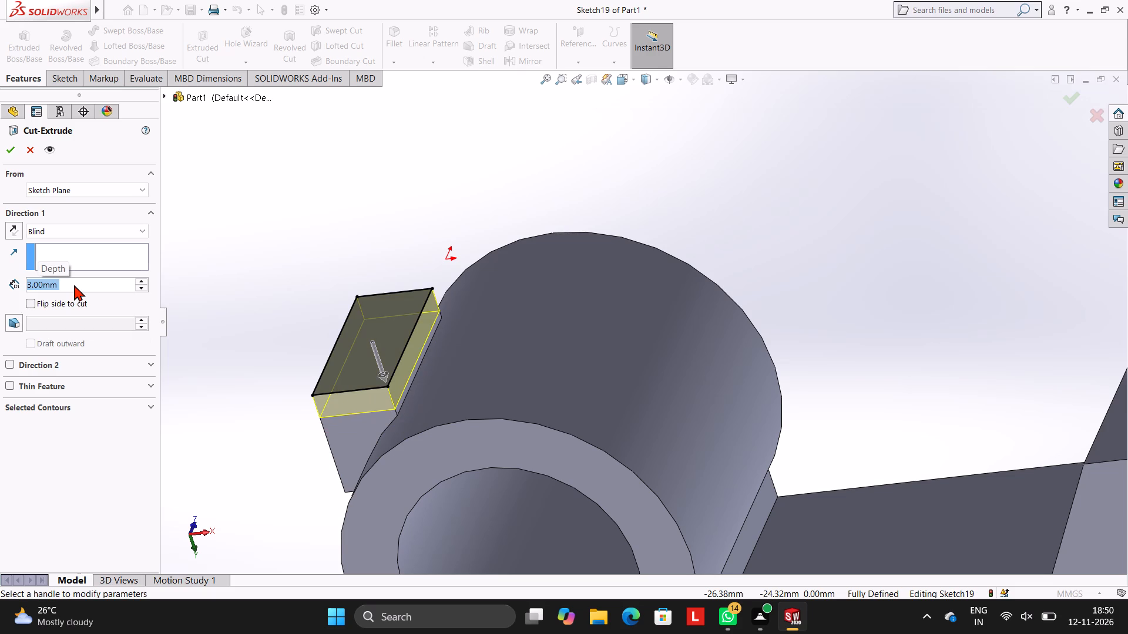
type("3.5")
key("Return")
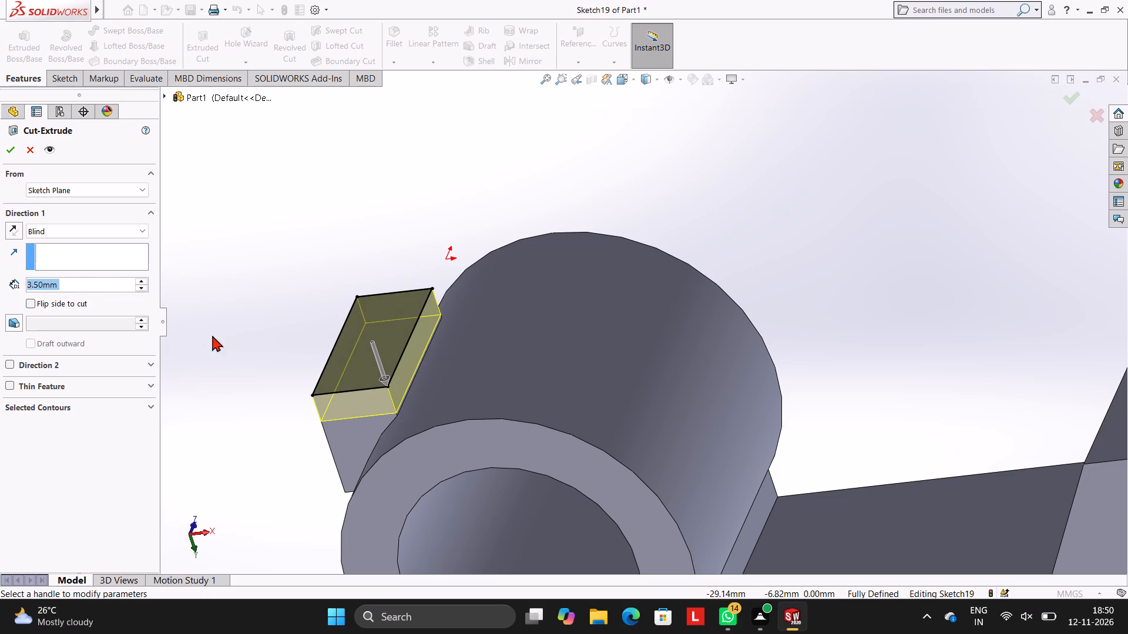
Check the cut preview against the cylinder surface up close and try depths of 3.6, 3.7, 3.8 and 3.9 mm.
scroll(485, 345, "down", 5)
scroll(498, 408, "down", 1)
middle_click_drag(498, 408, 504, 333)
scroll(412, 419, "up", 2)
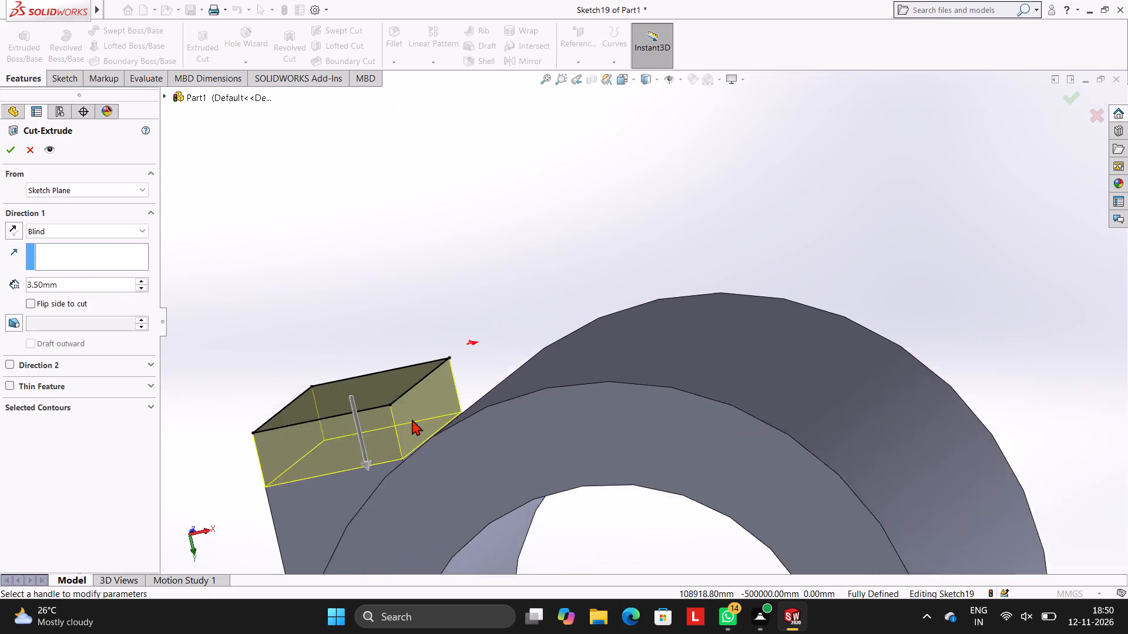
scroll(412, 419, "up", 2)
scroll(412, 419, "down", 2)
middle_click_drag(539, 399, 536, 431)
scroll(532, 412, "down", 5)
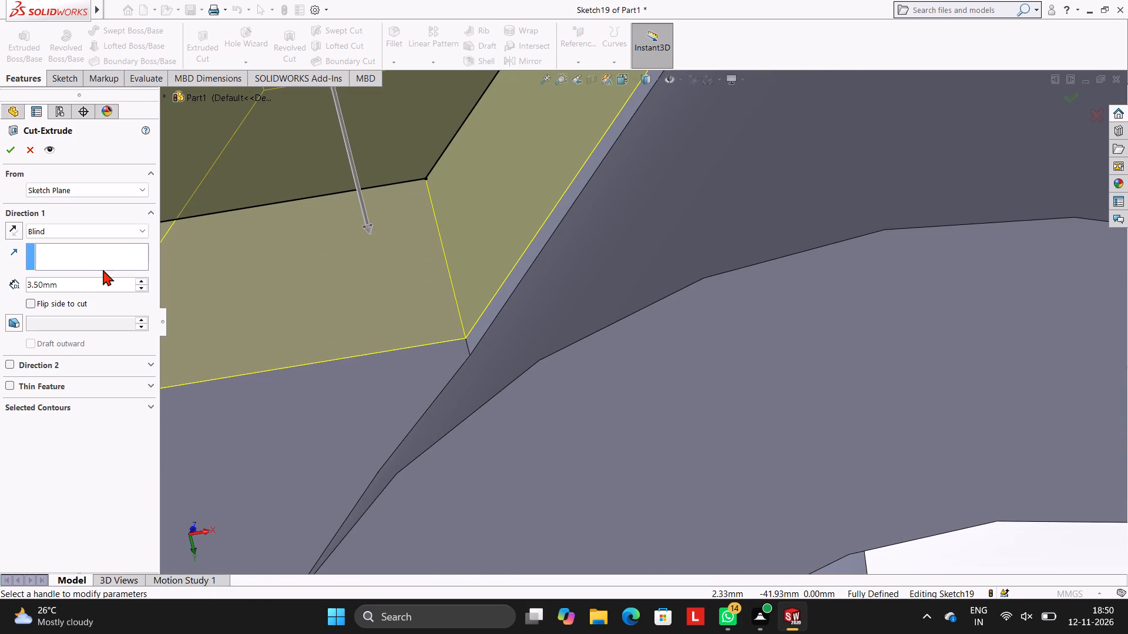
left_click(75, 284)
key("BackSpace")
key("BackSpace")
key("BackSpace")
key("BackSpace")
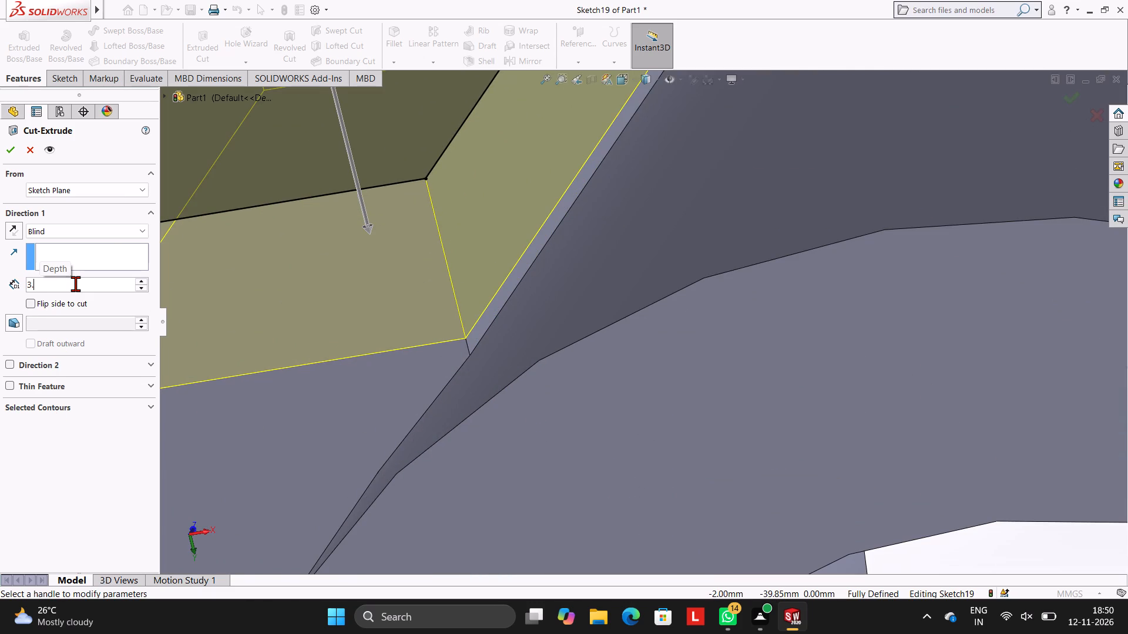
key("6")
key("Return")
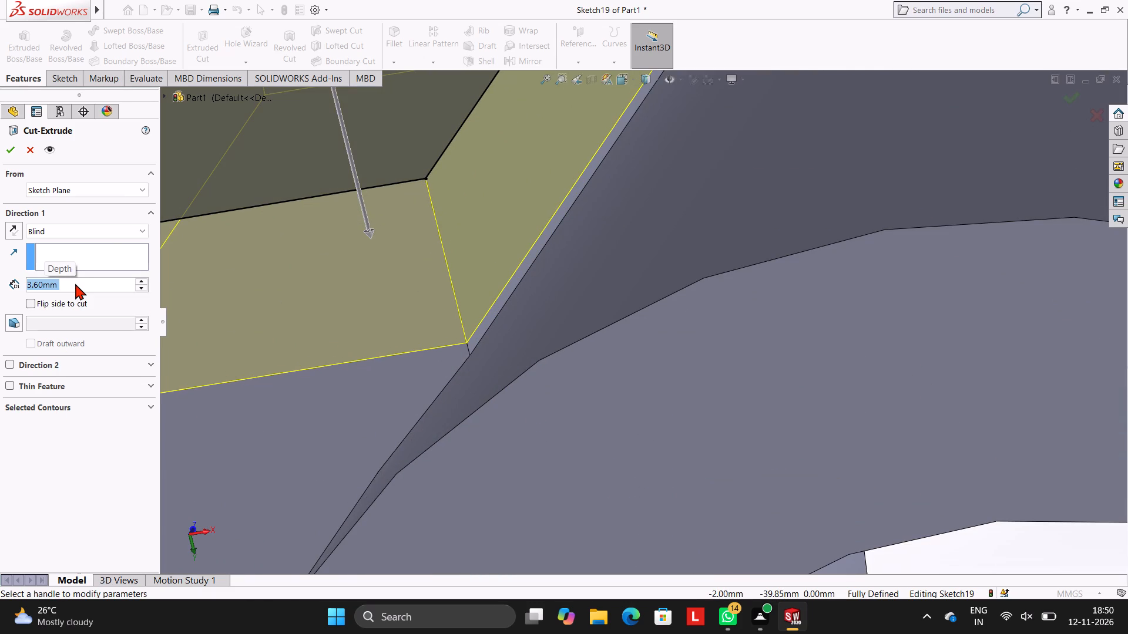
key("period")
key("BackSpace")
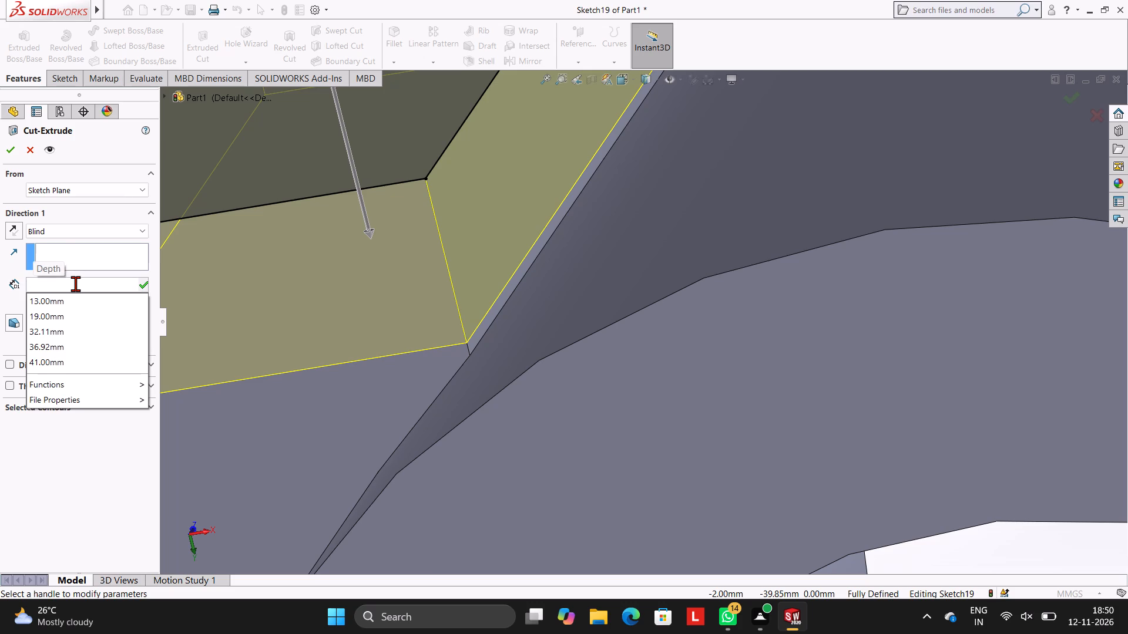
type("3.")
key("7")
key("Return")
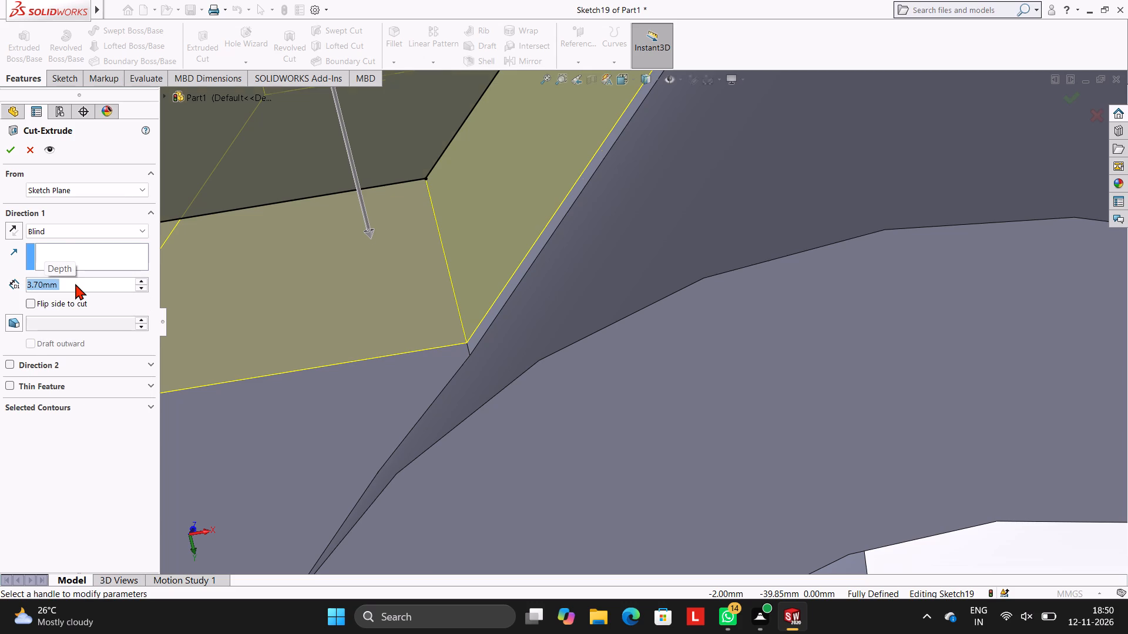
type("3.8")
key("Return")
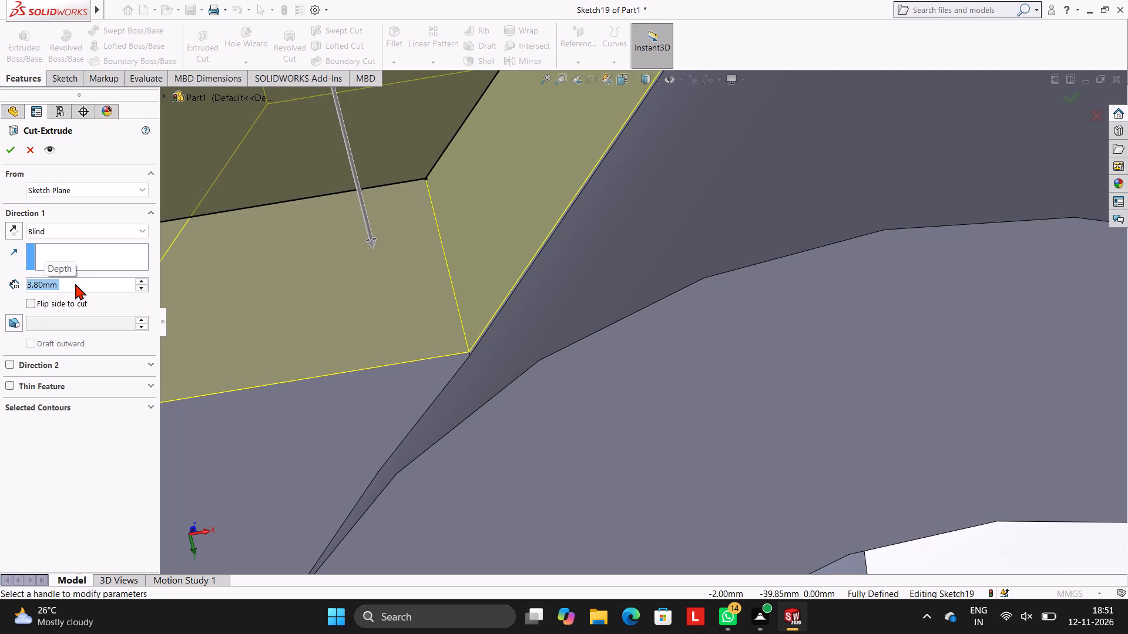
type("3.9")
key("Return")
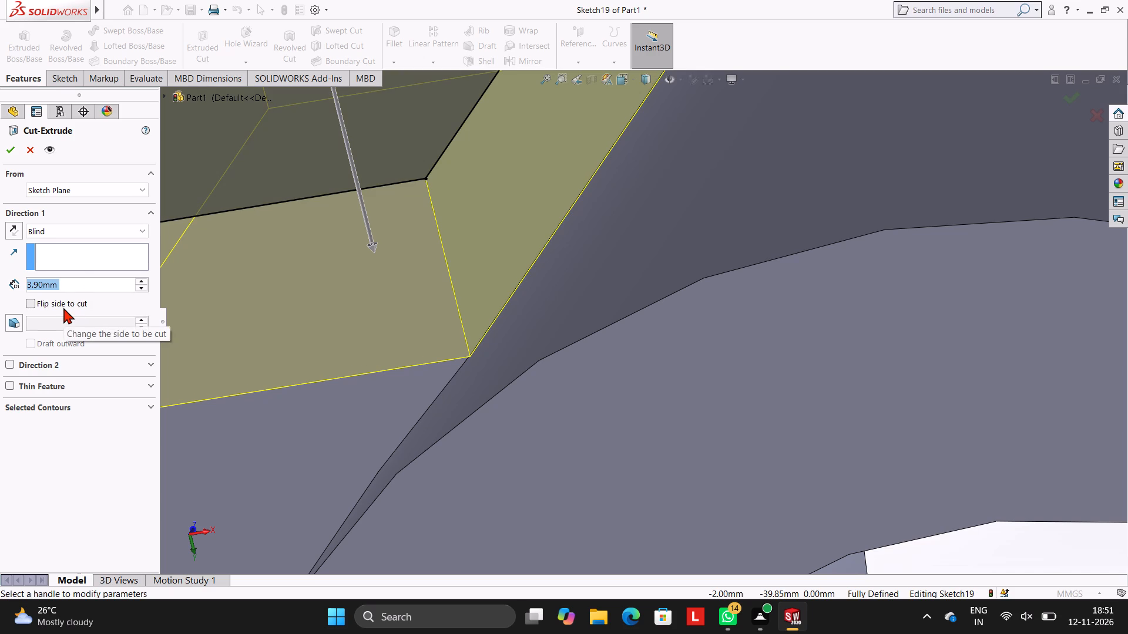
Set the blind cut depth to 3.8 mm and complete the cut on the boss.
type("3.8")
key("Return")
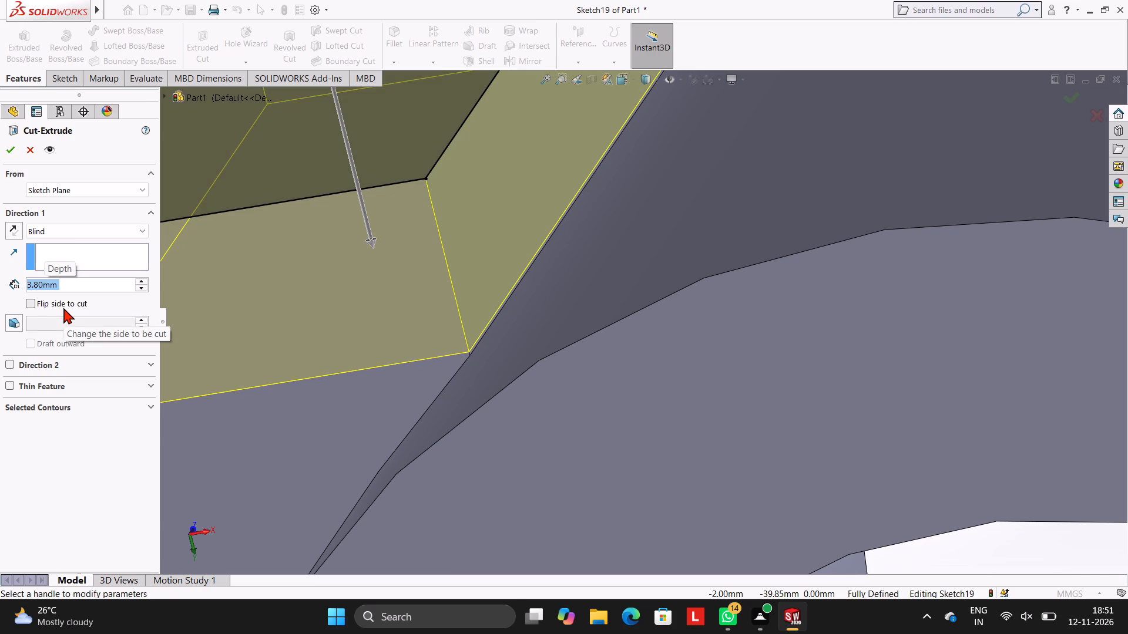
left_click(16, 150)
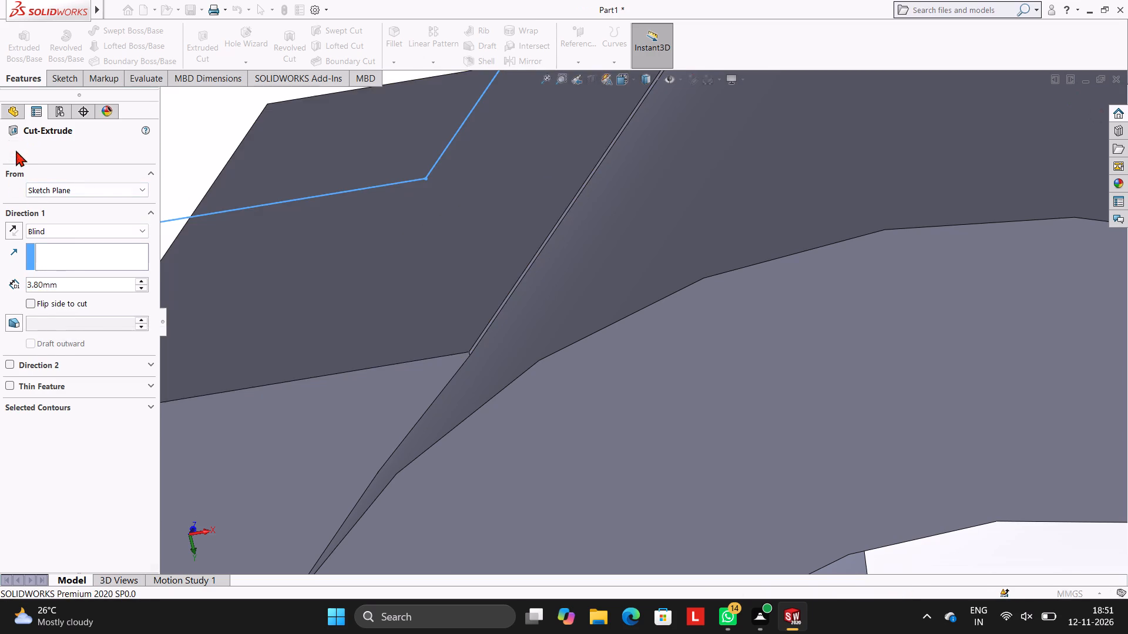
scroll(541, 274, "up", 2)
key("Escape")
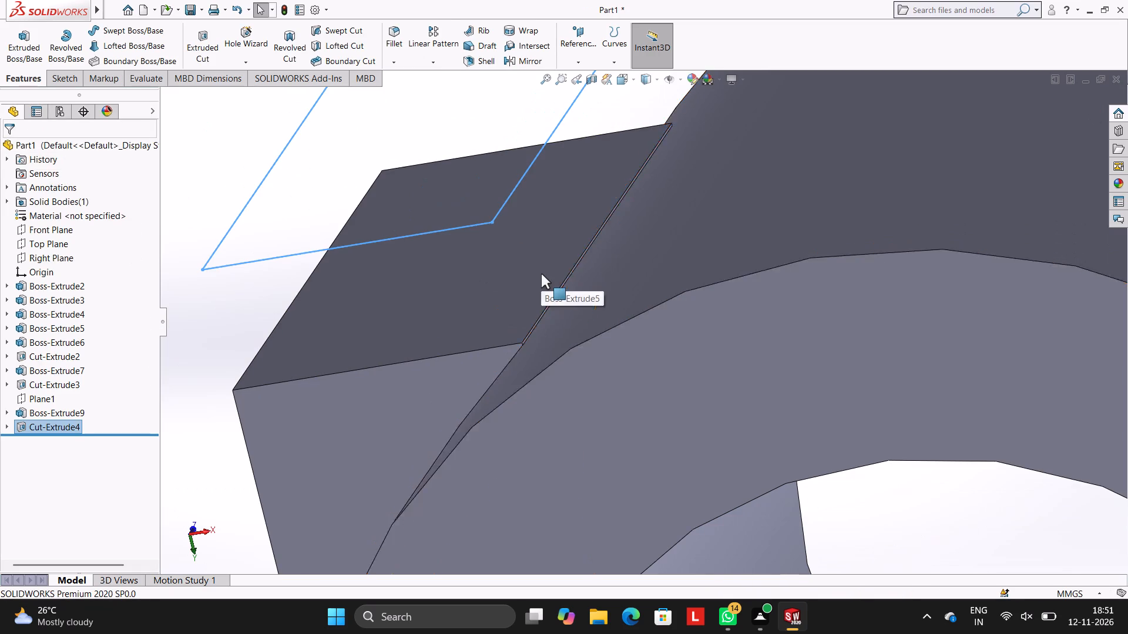
Inspect from several angles how the boss's newly cut face meets the bored cylinder.
scroll(582, 320, "up", 2)
left_click(484, 160)
middle_click_drag(695, 206, 708, 191)
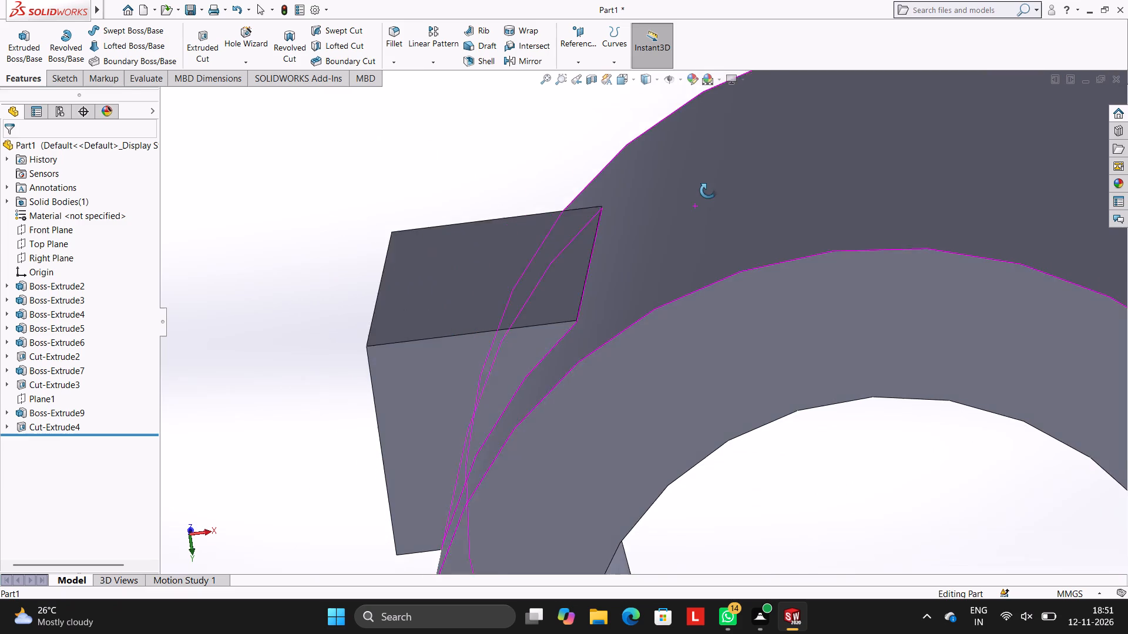
middle_click_drag(708, 191, 707, 190)
scroll(679, 224, "down", 4)
scroll(543, 296, "up", 3)
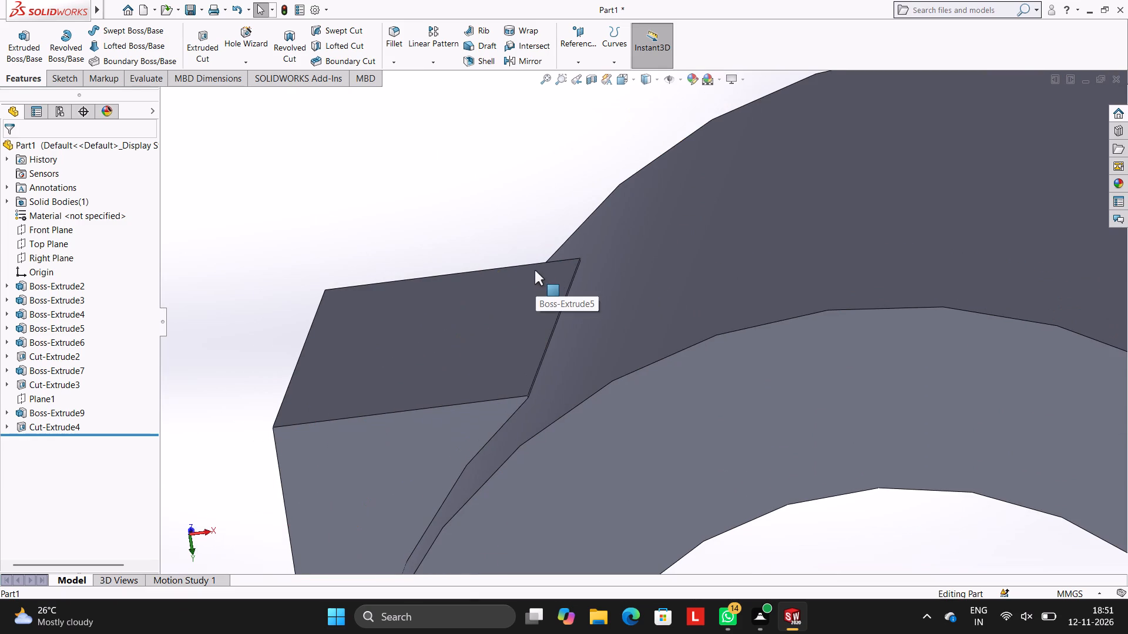
key("Escape")
middle_click_drag(647, 291, 627, 291)
scroll(606, 311, "up", 4)
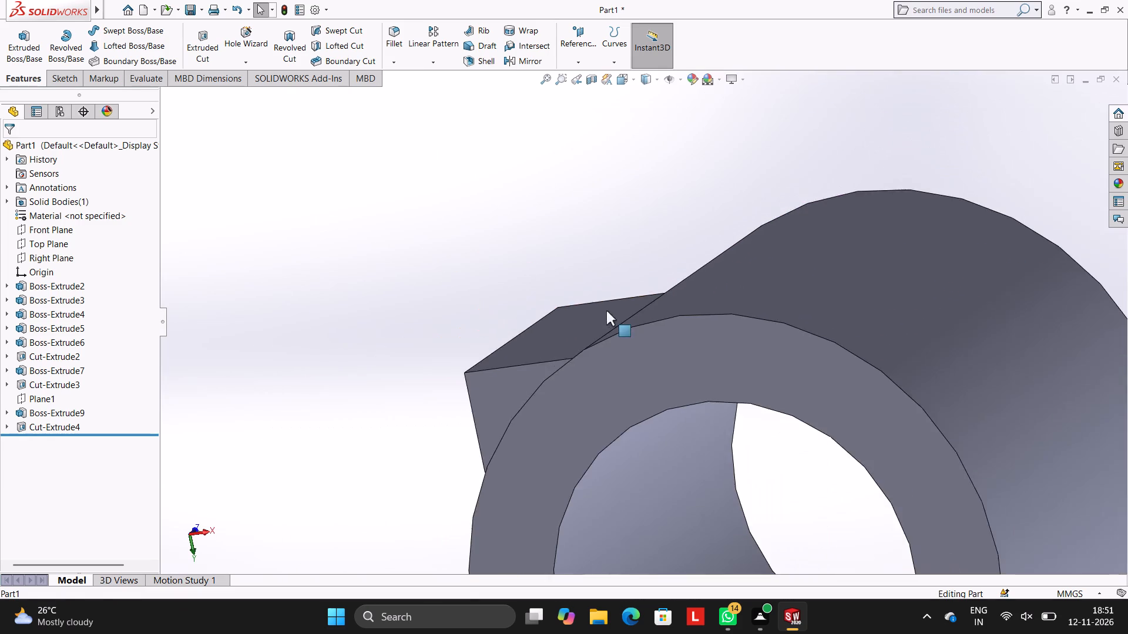
middle_click_drag(626, 282, 650, 239)
scroll(650, 239, "down", 1)
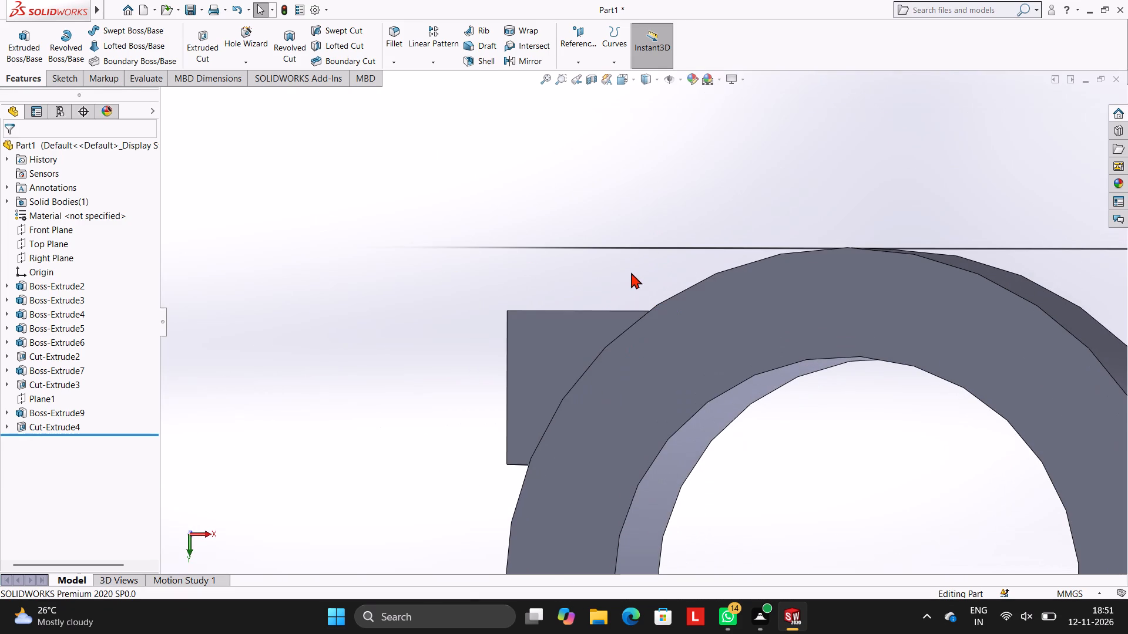
scroll(631, 272, "up", 2)
middle_click_drag(635, 270, 641, 303)
scroll(641, 303, "up", 3)
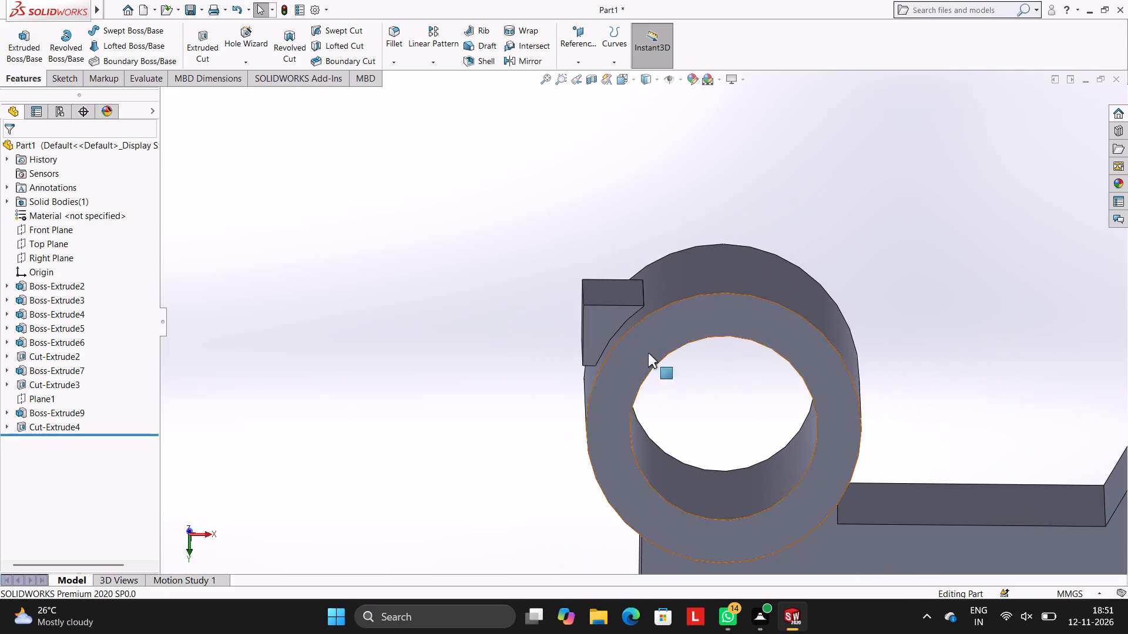
middle_click_drag(532, 356, 570, 381)
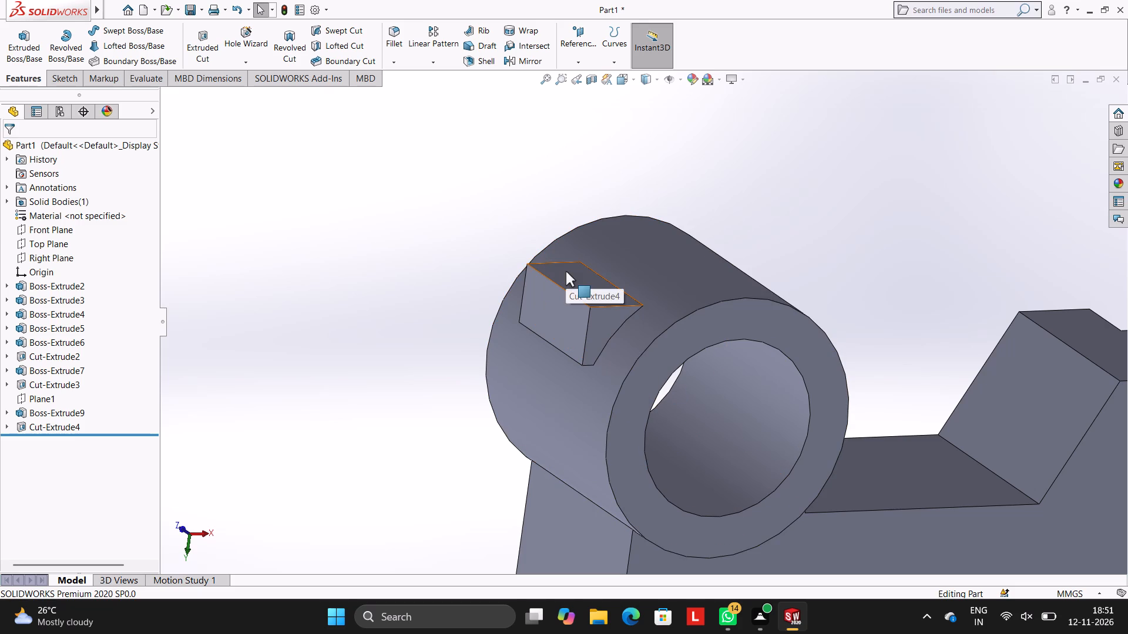
middle_click_drag(779, 235, 729, 232)
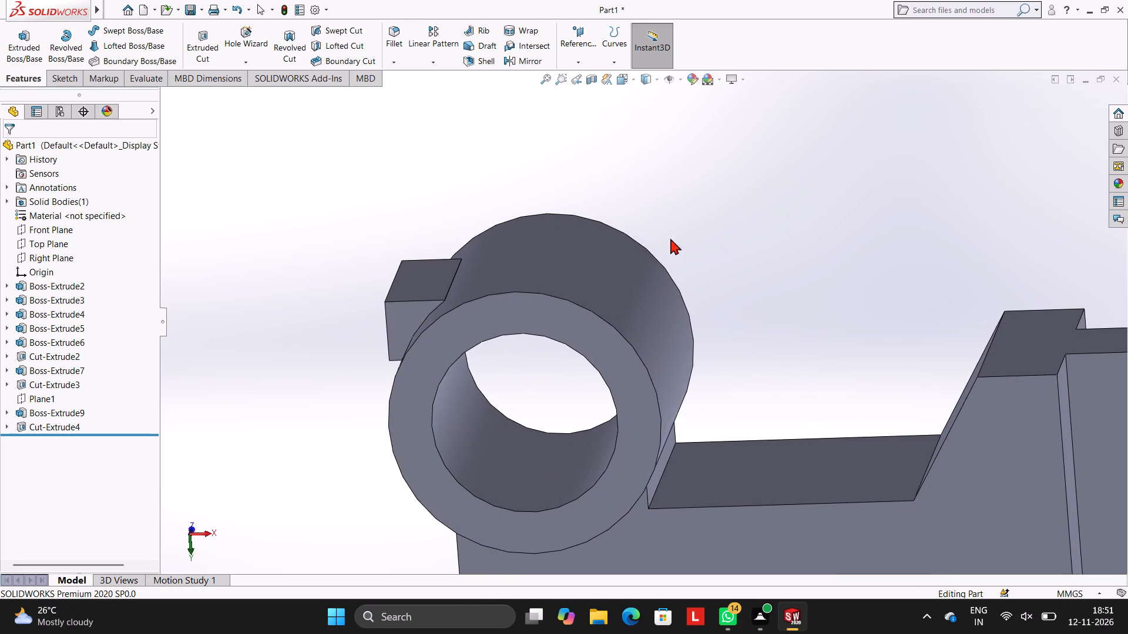
scroll(530, 253, "up", 2)
scroll(598, 260, "up", 2)
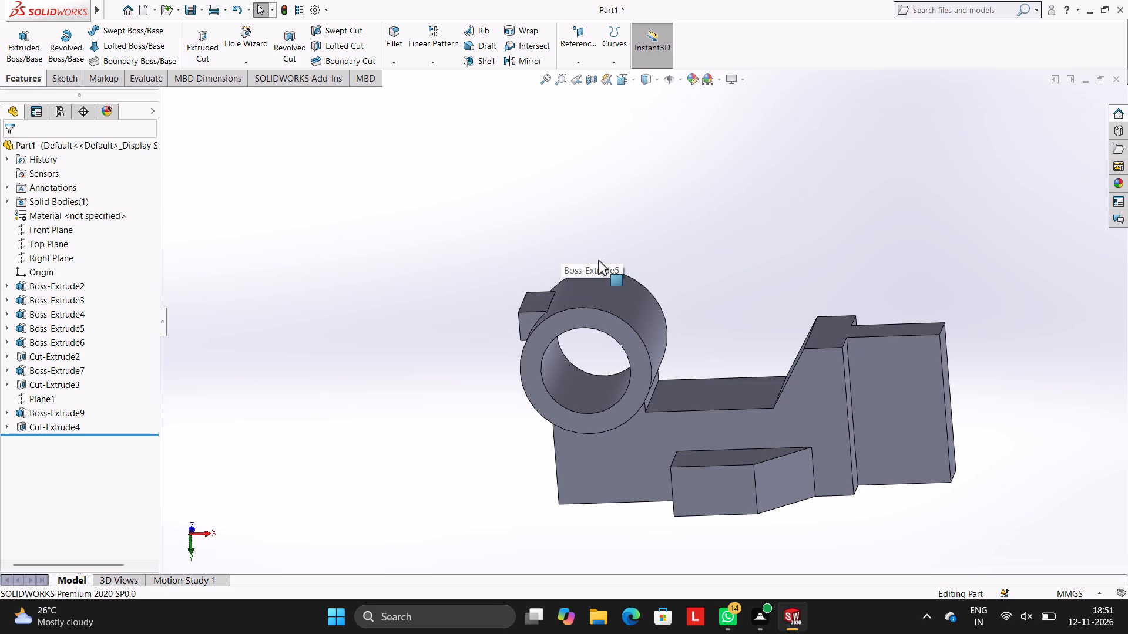
middle_click_drag(615, 238, 643, 245)
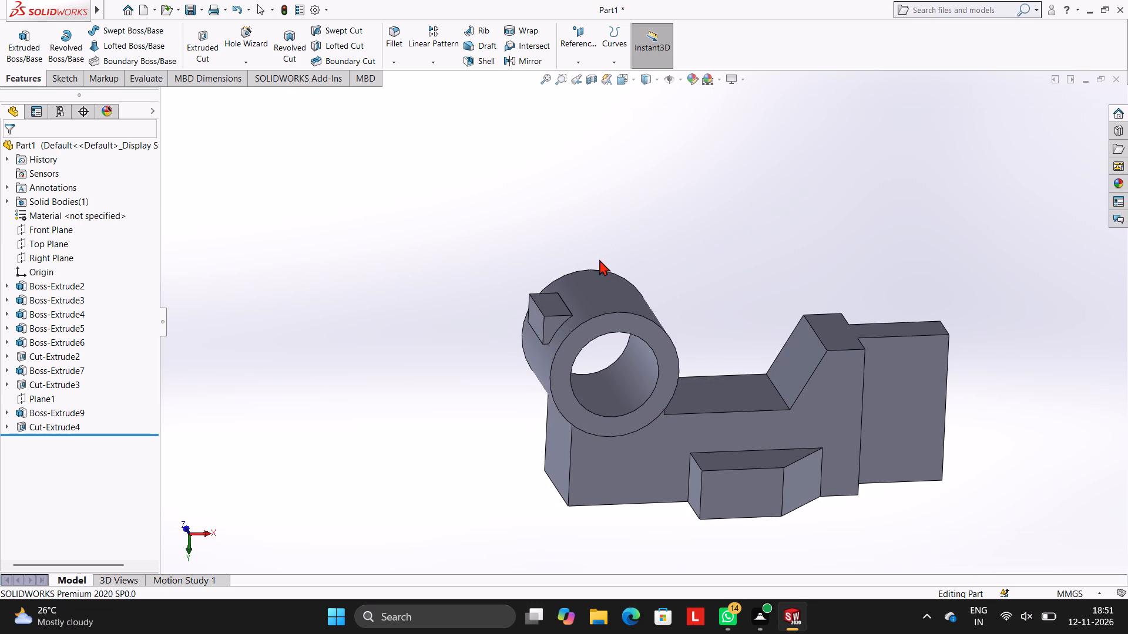
scroll(540, 286, "up", 2)
scroll(594, 305, "down", 4)
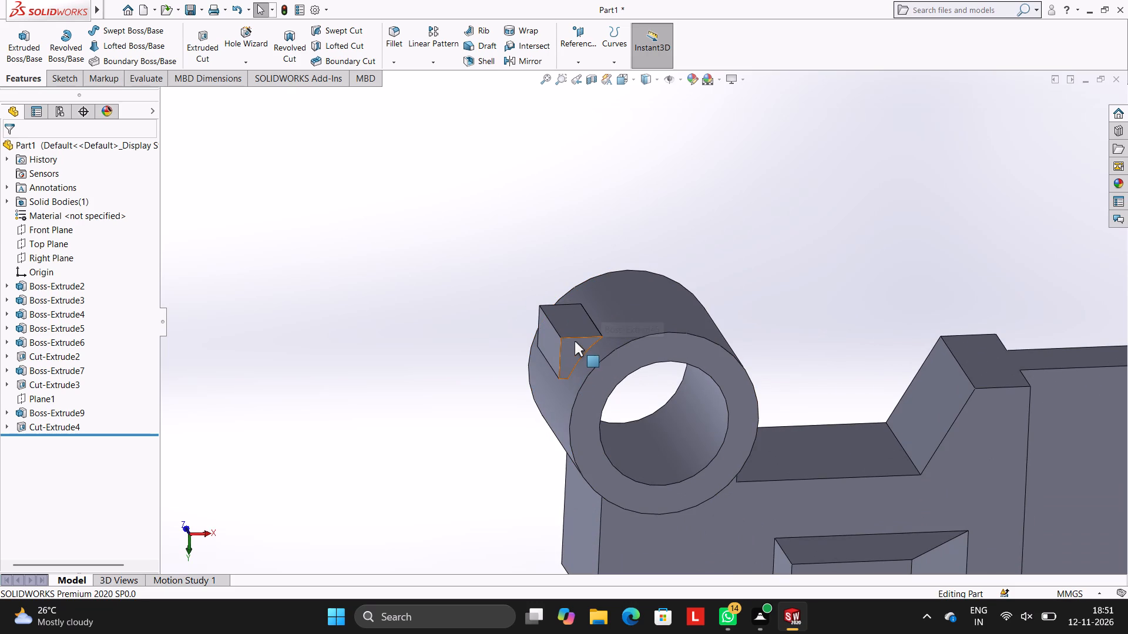
On the boss's end face, sketch a connected 28 mm horizontal line, 13 mm vertical line and slanted line about 38 mm long reaching the cylinder wall.
left_click(575, 341)
left_click(623, 308)
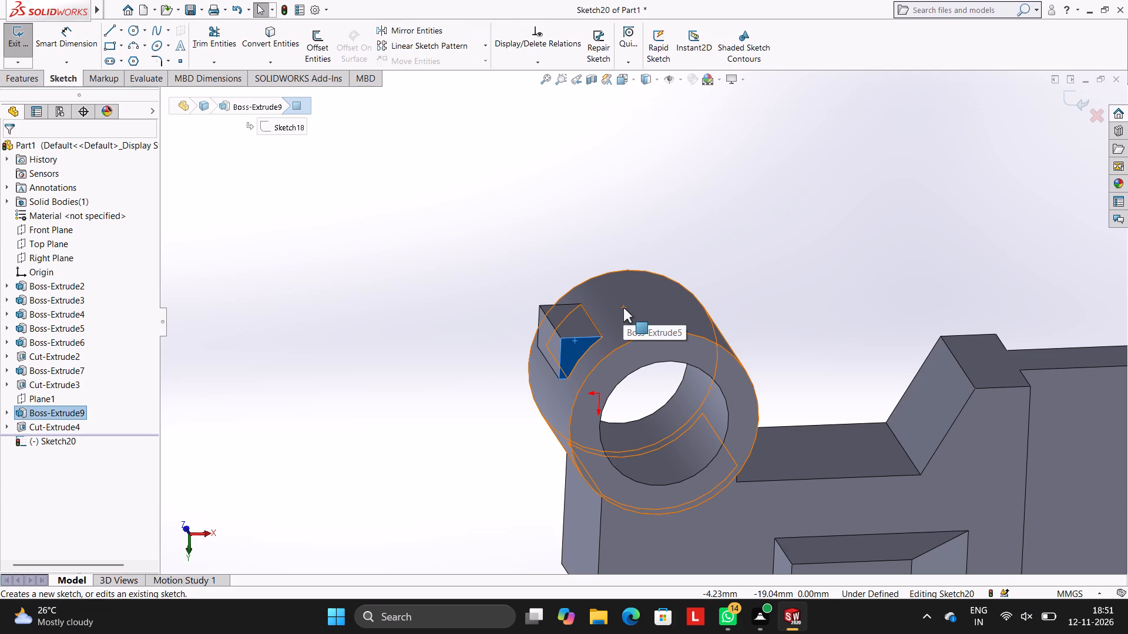
key("ctrl+8")
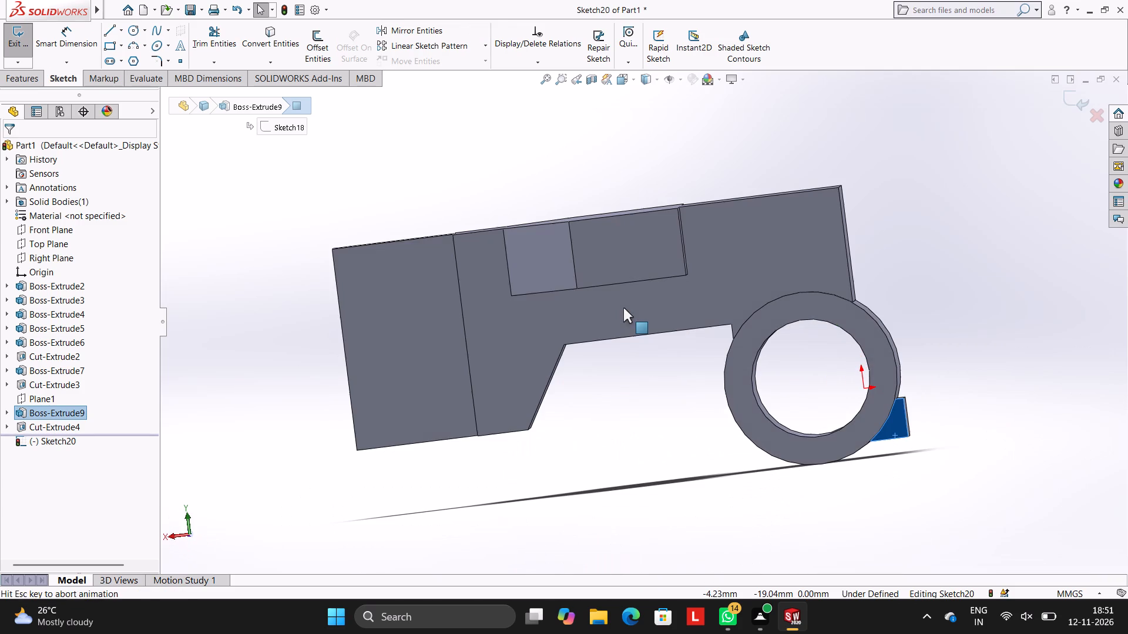
scroll(925, 405, "up", 2)
scroll(925, 405, "down", 3)
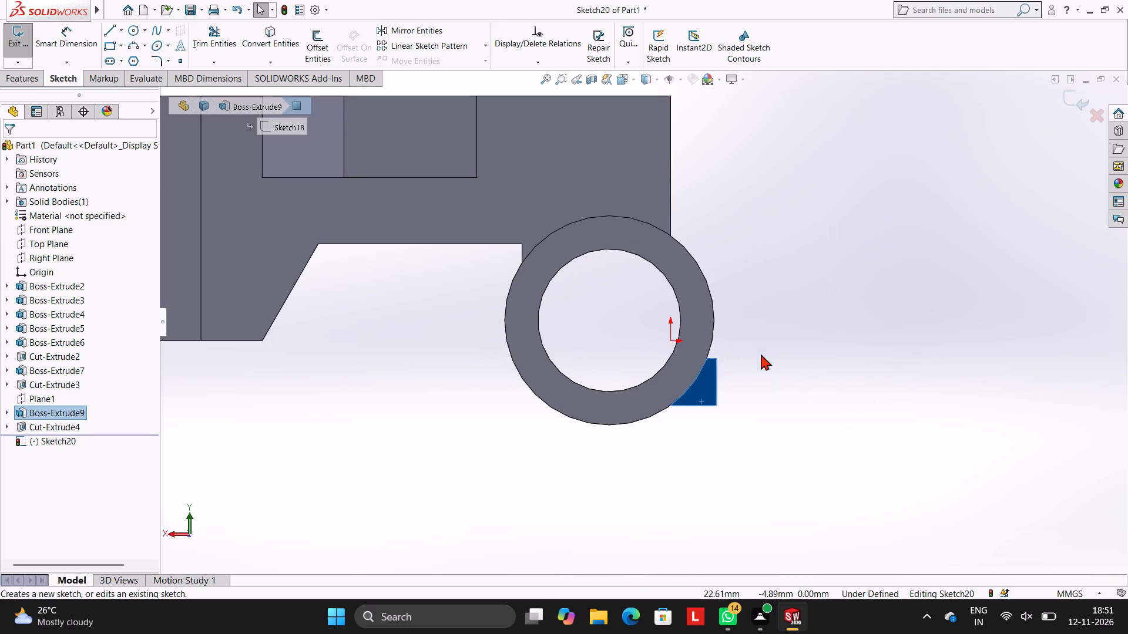
scroll(758, 320, "up", 1)
scroll(758, 320, "down", 1)
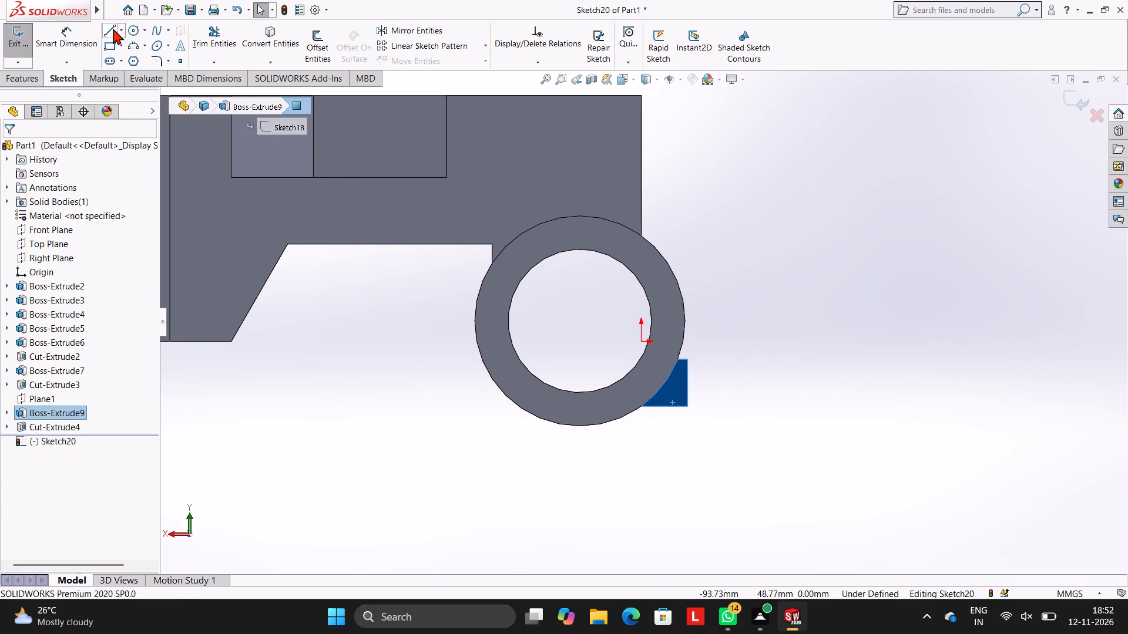
left_click(113, 28)
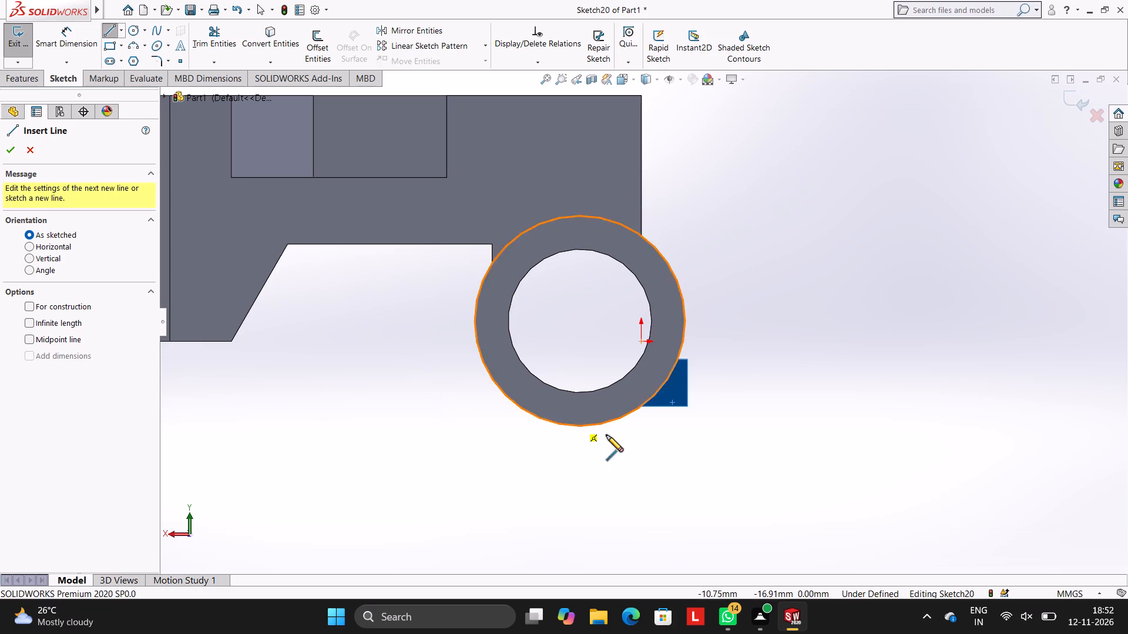
left_click(687, 361)
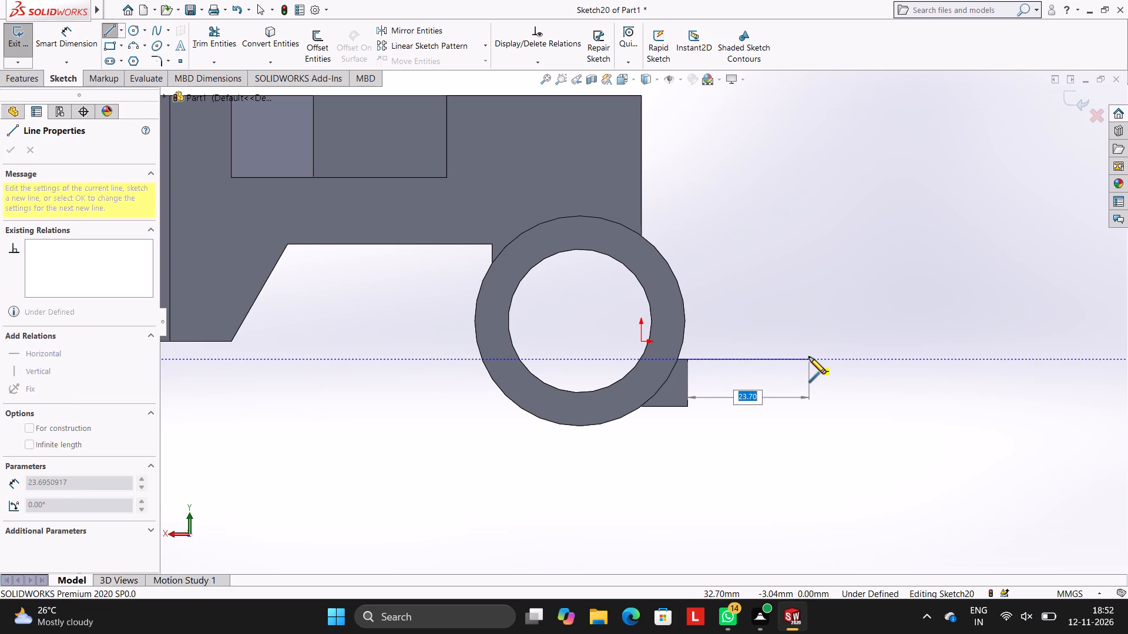
type("28")
key("Return")
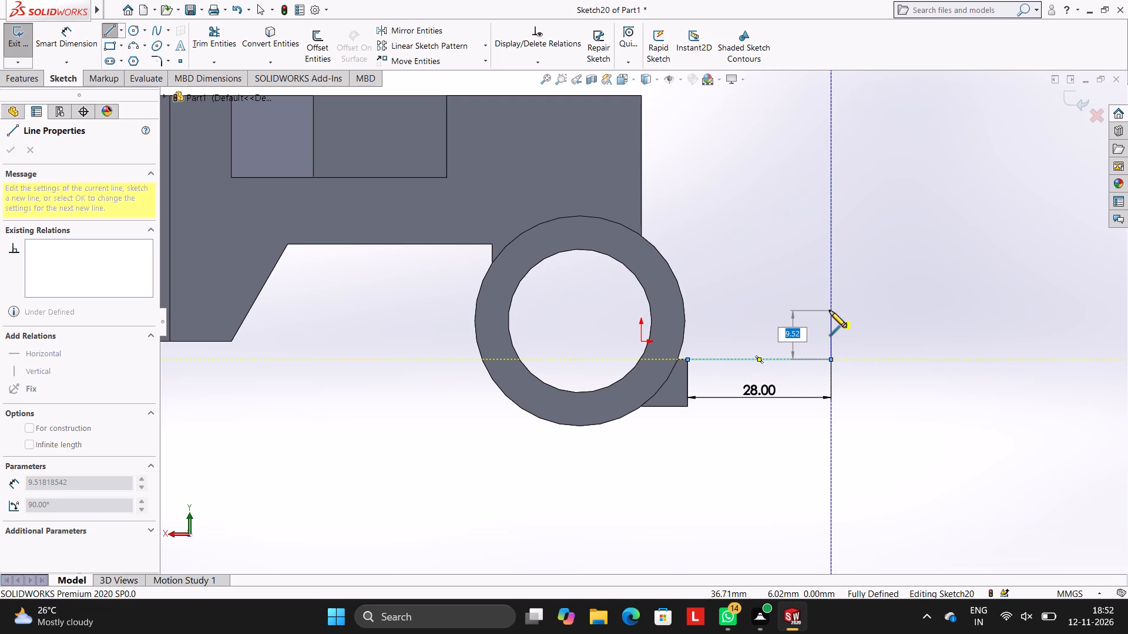
type("13")
key("Return")
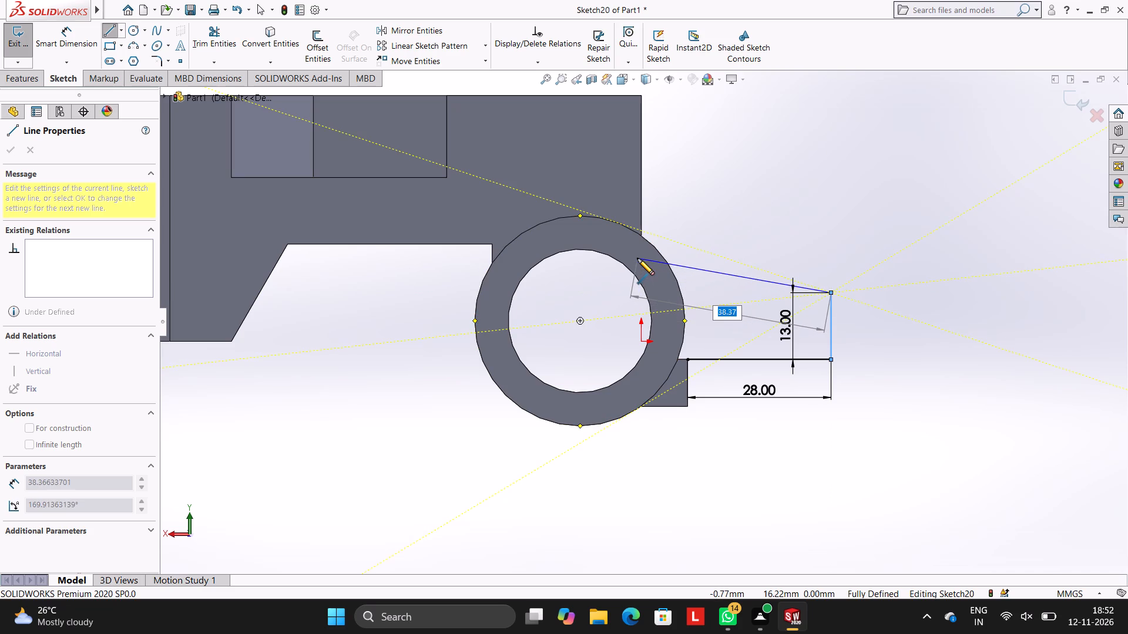
left_click(642, 257)
key("Escape")
key("Escape")
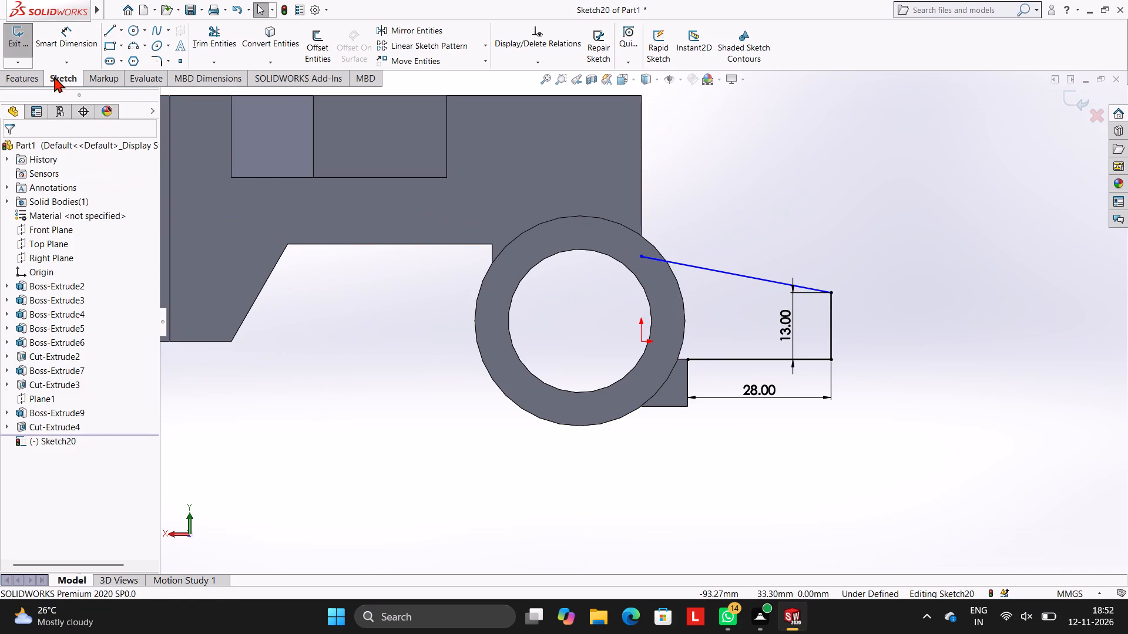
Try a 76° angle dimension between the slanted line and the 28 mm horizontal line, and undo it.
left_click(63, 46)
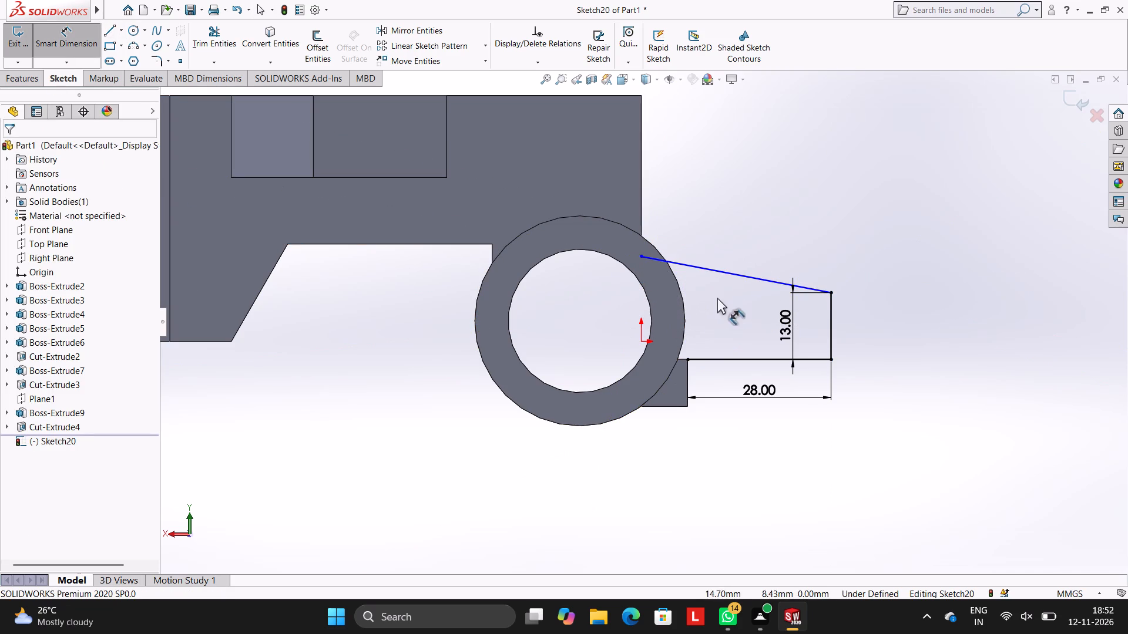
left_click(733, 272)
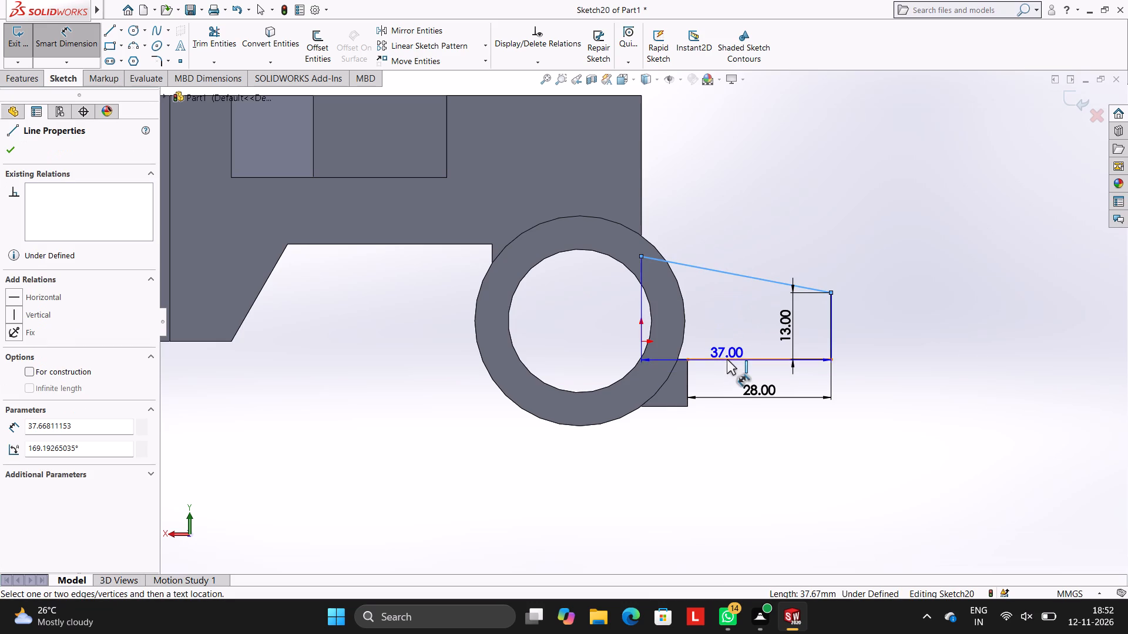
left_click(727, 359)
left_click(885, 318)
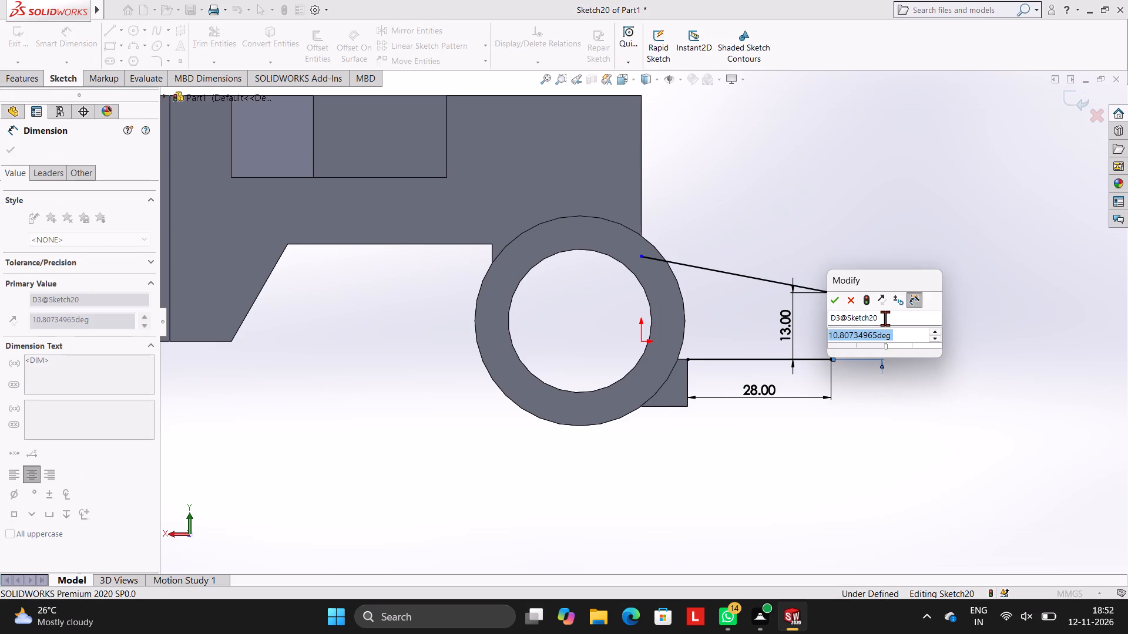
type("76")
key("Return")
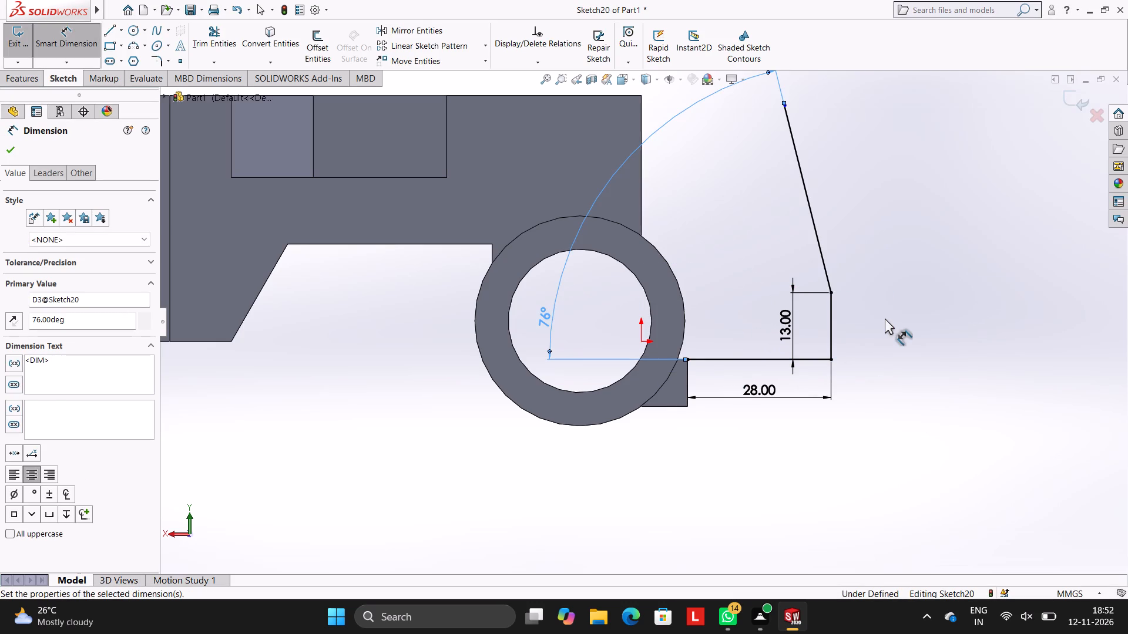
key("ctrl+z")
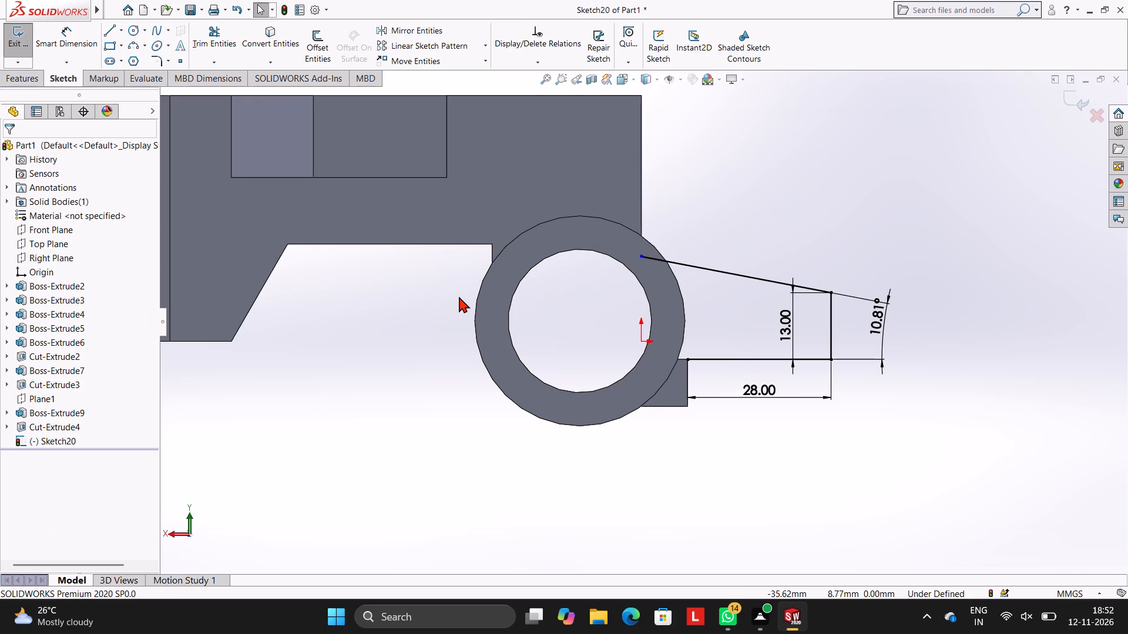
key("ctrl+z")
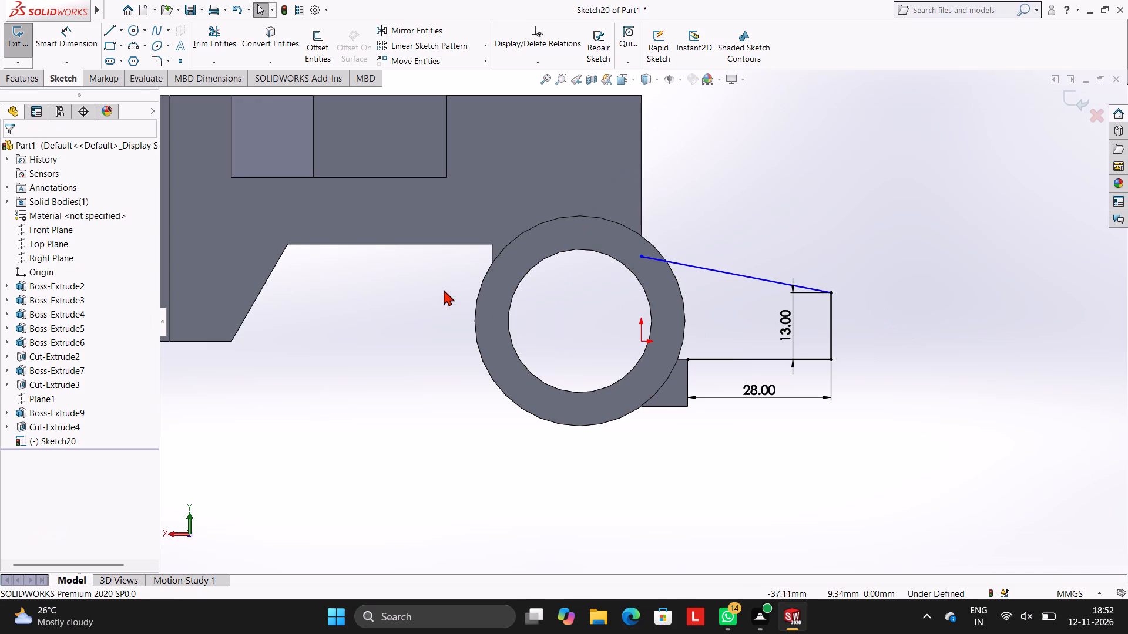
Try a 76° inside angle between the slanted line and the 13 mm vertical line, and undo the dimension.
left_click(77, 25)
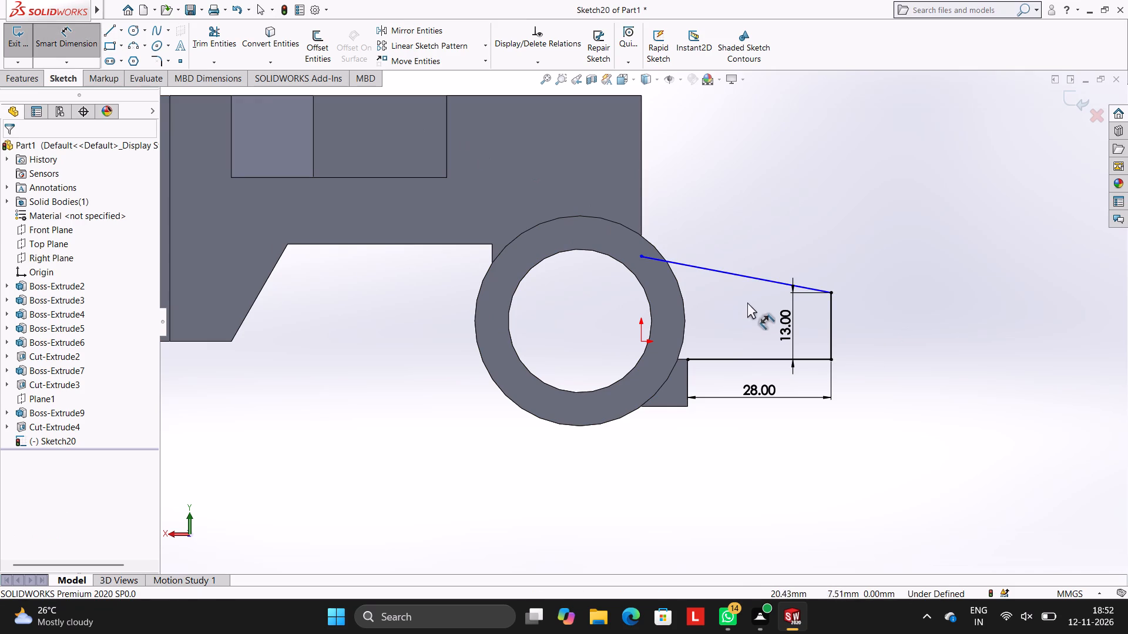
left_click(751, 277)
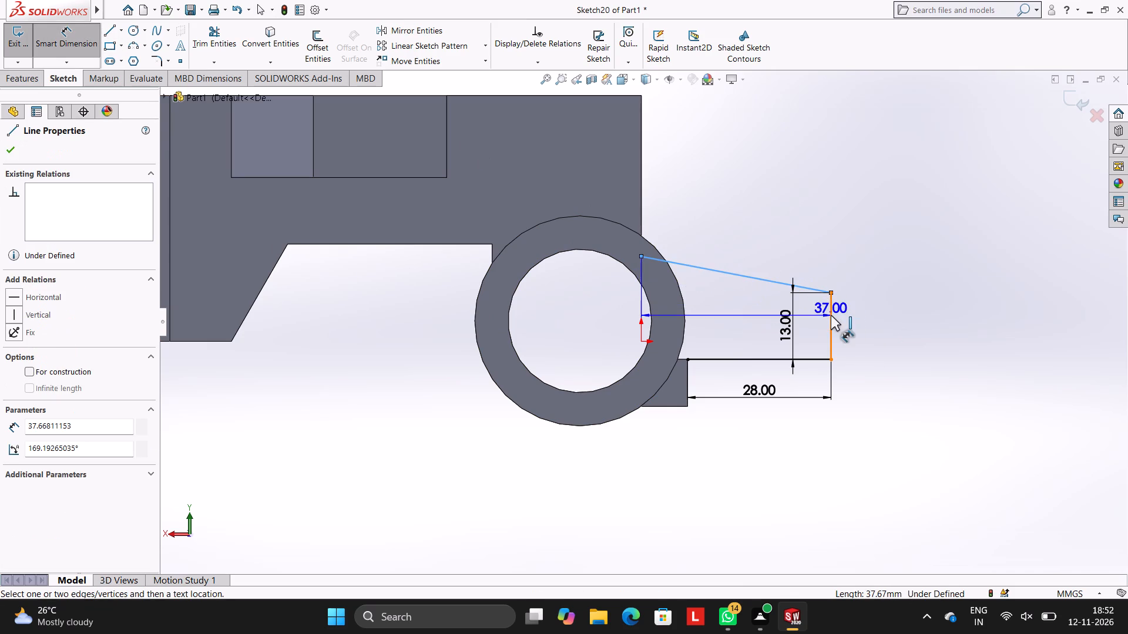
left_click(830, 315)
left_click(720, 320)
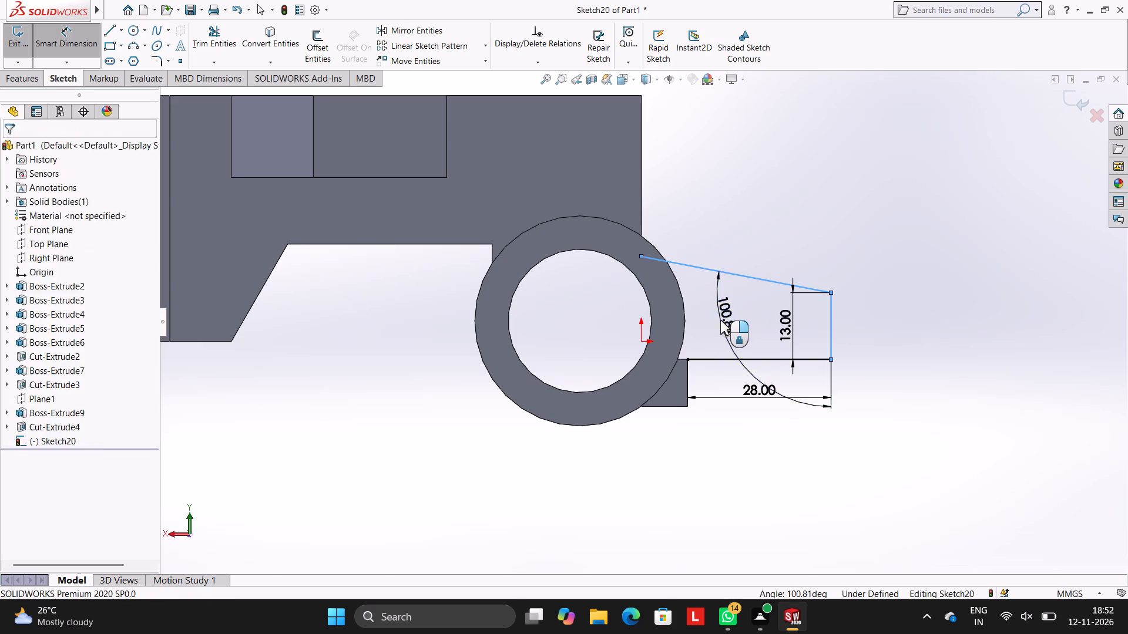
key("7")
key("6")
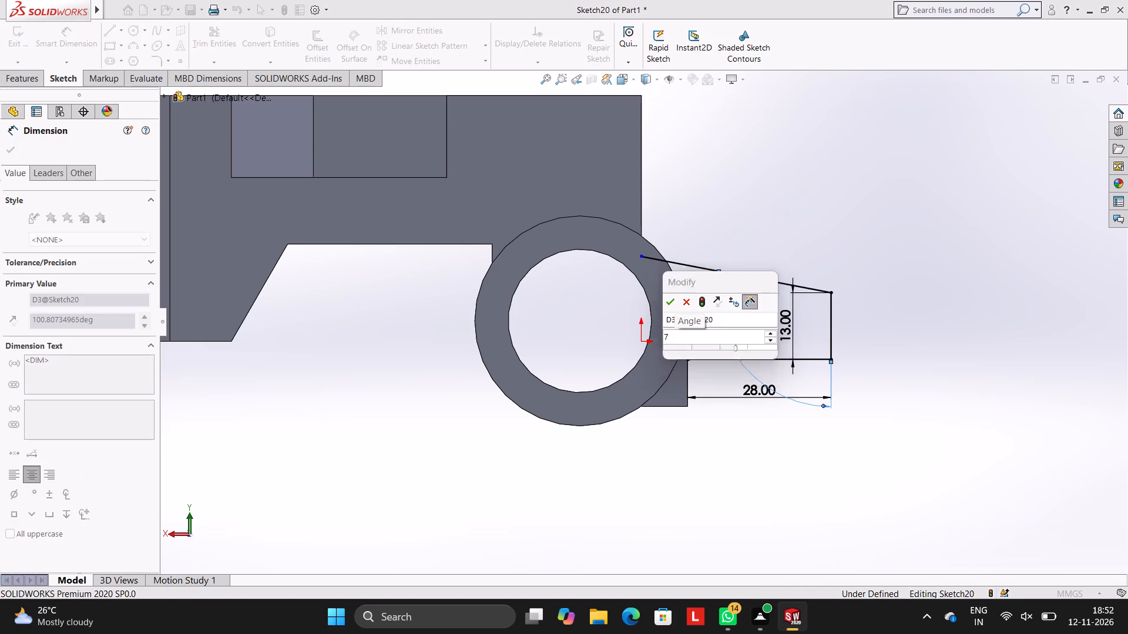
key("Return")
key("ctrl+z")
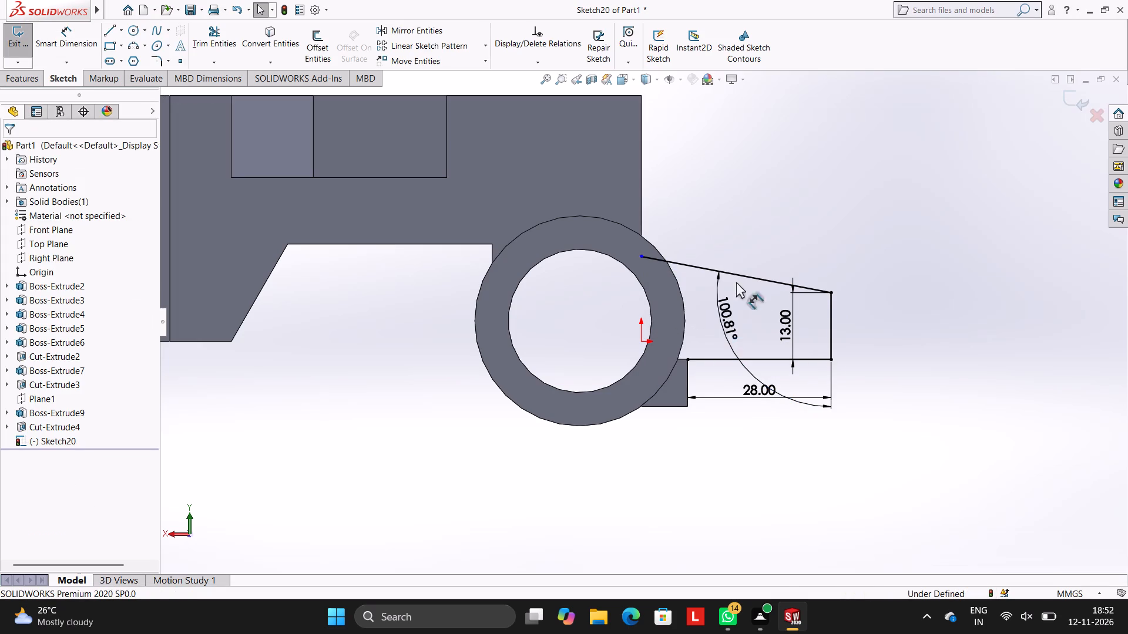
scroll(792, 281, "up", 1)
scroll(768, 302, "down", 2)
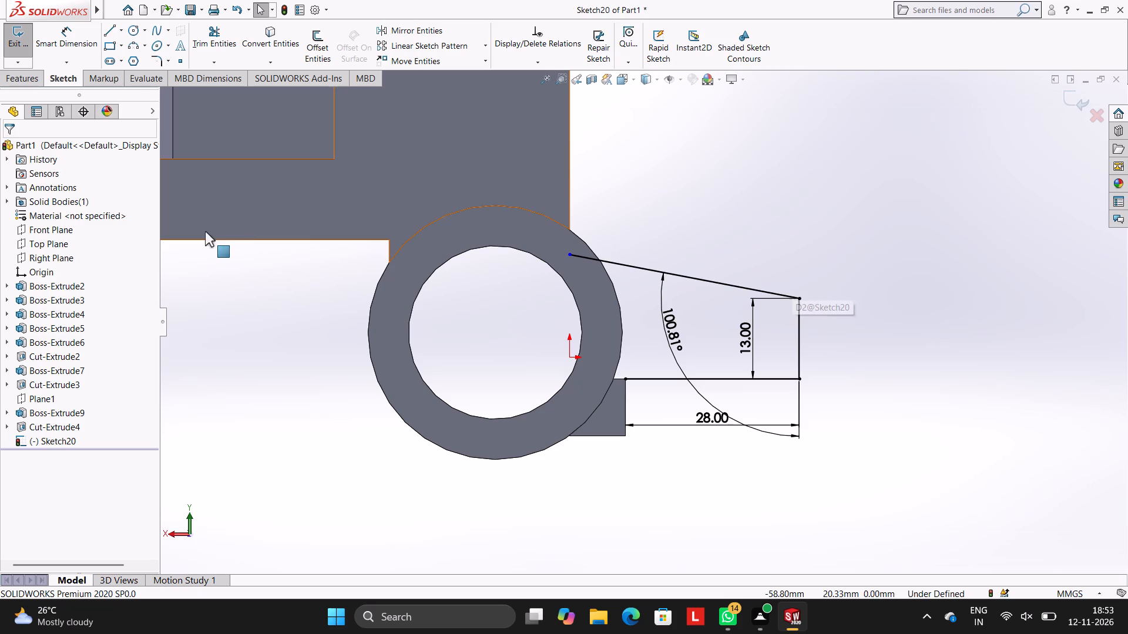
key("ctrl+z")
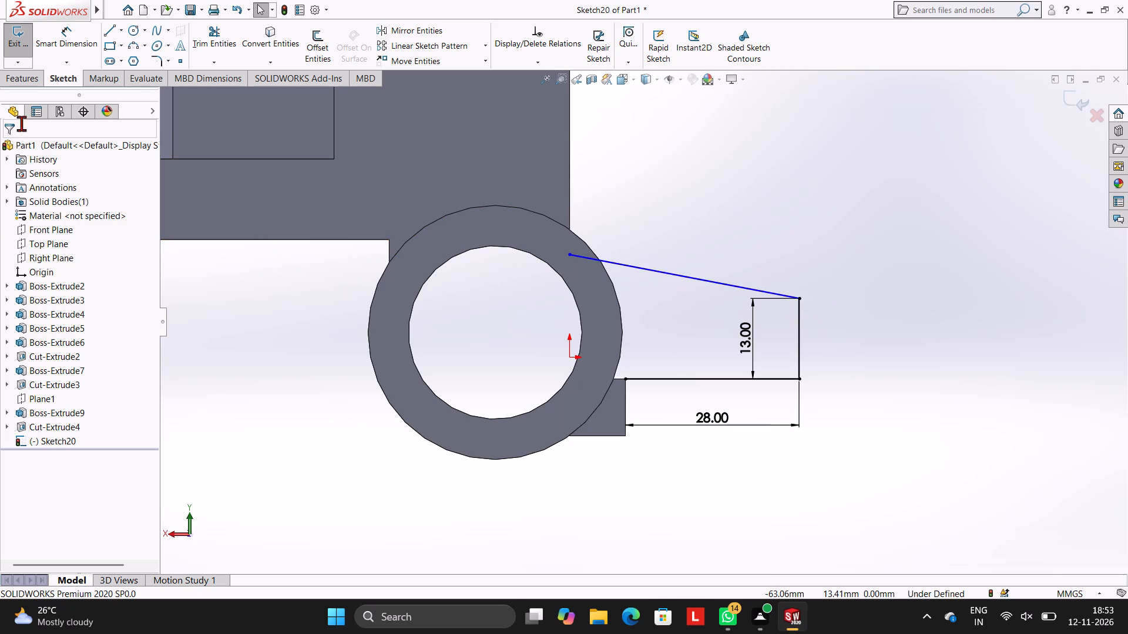
Dimension the outer angle between the slanted line's extension and the 13 mm vertical line as 76°.
left_click(82, 32)
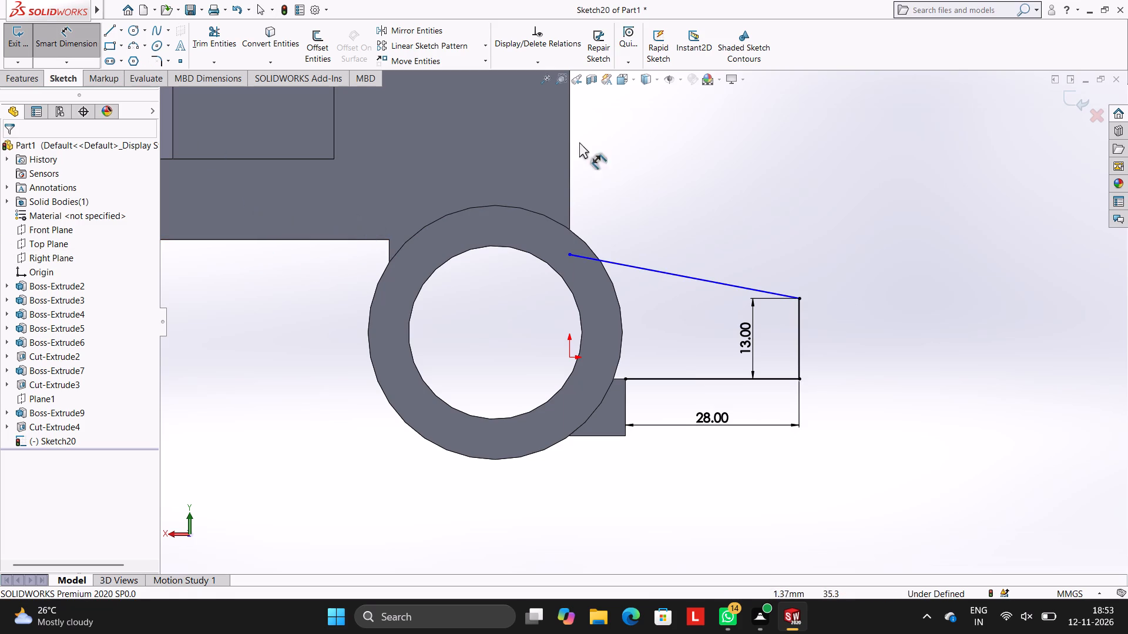
left_click(751, 288)
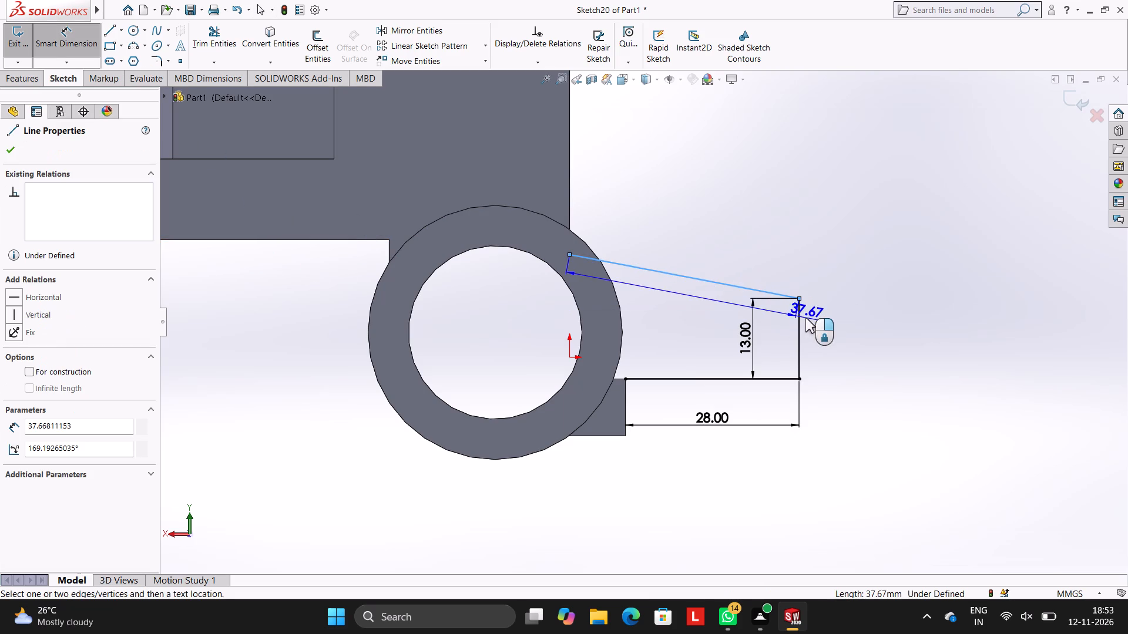
left_click(801, 319)
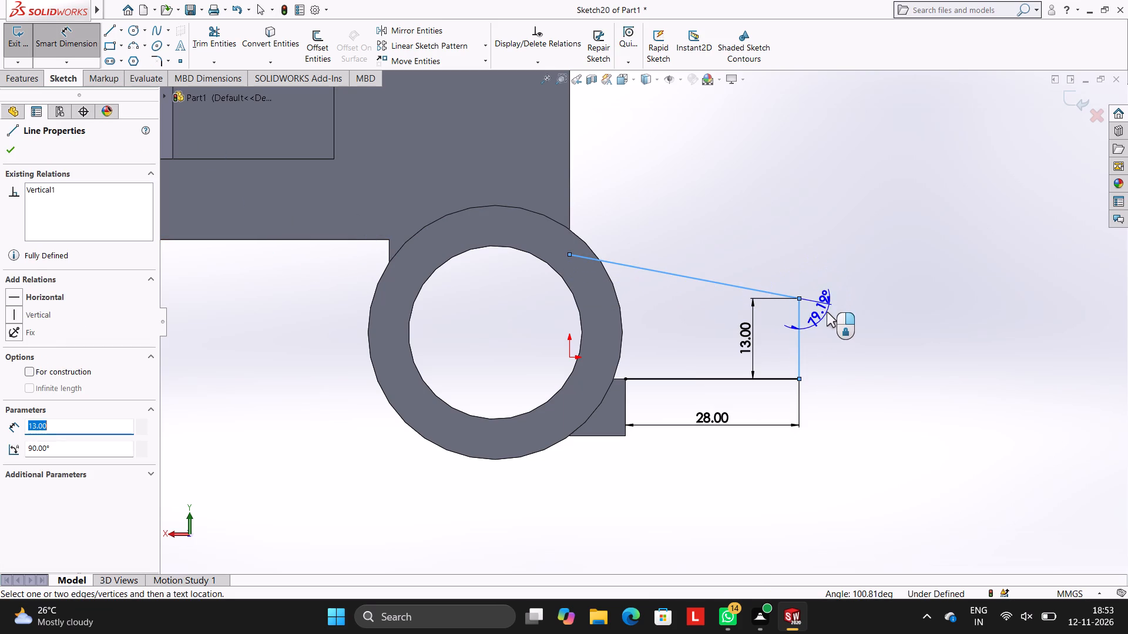
left_click(847, 329)
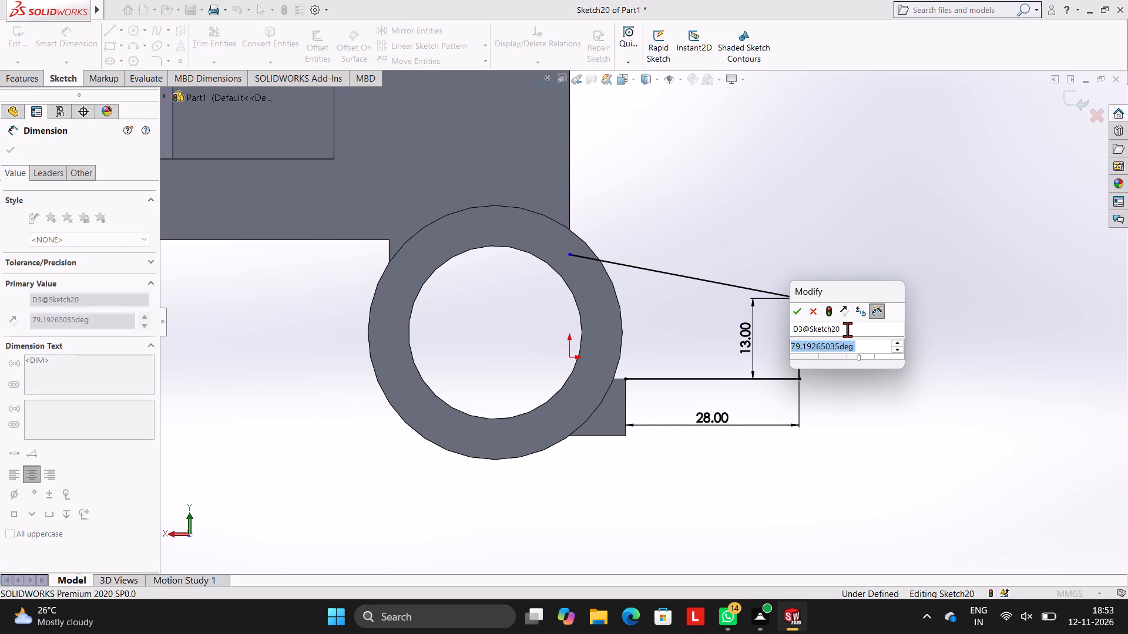
type("76")
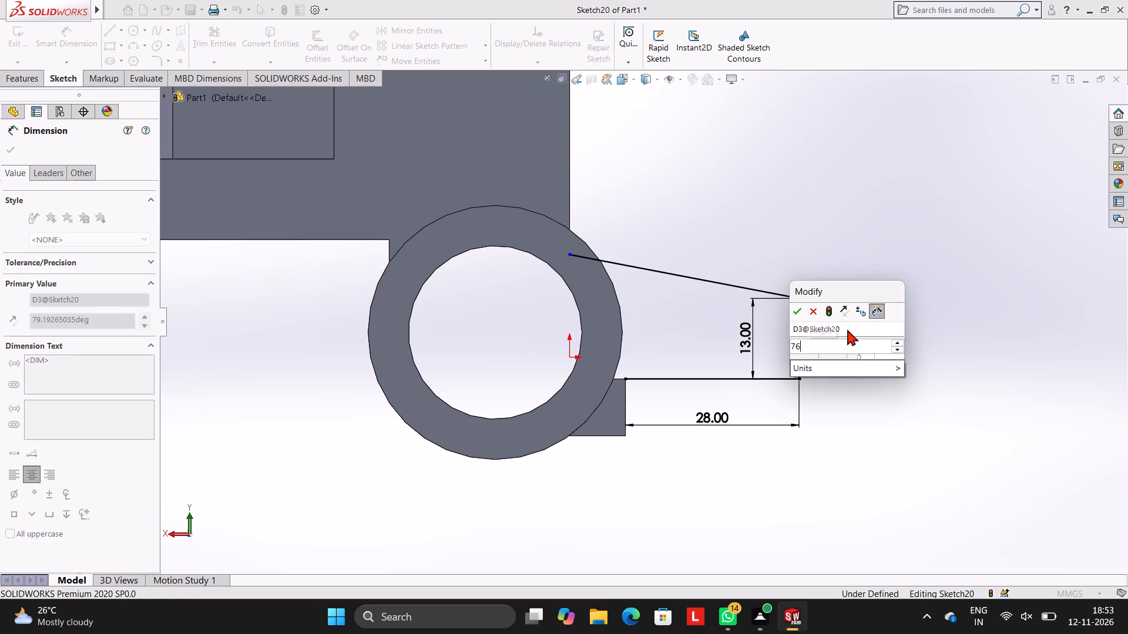
key("Return")
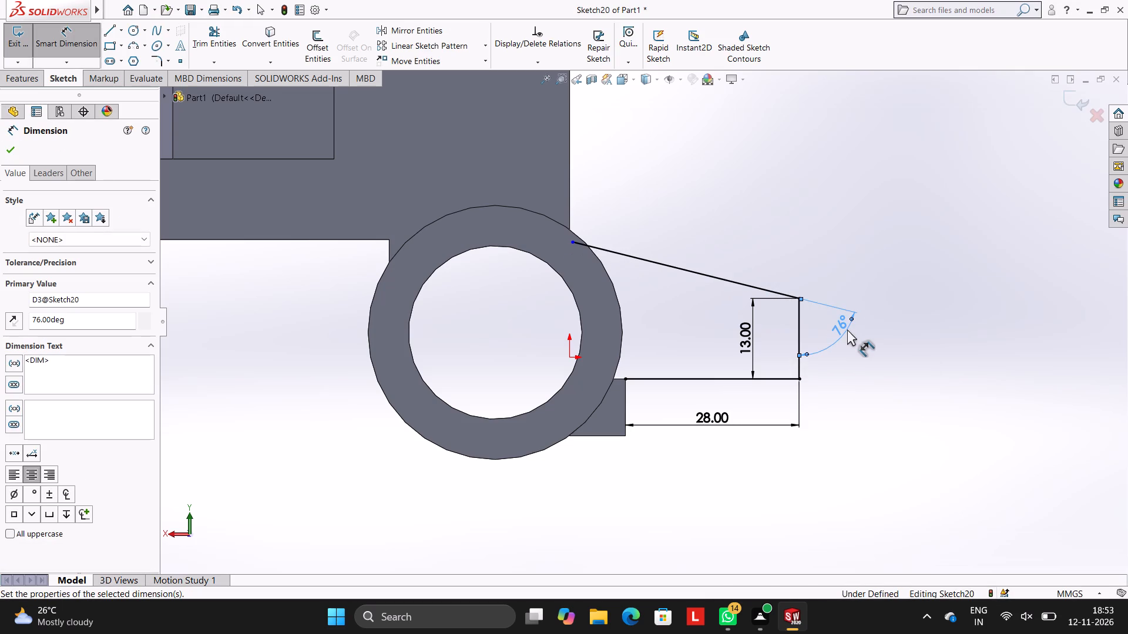
key("Escape")
key("Escape")
key("Escape")
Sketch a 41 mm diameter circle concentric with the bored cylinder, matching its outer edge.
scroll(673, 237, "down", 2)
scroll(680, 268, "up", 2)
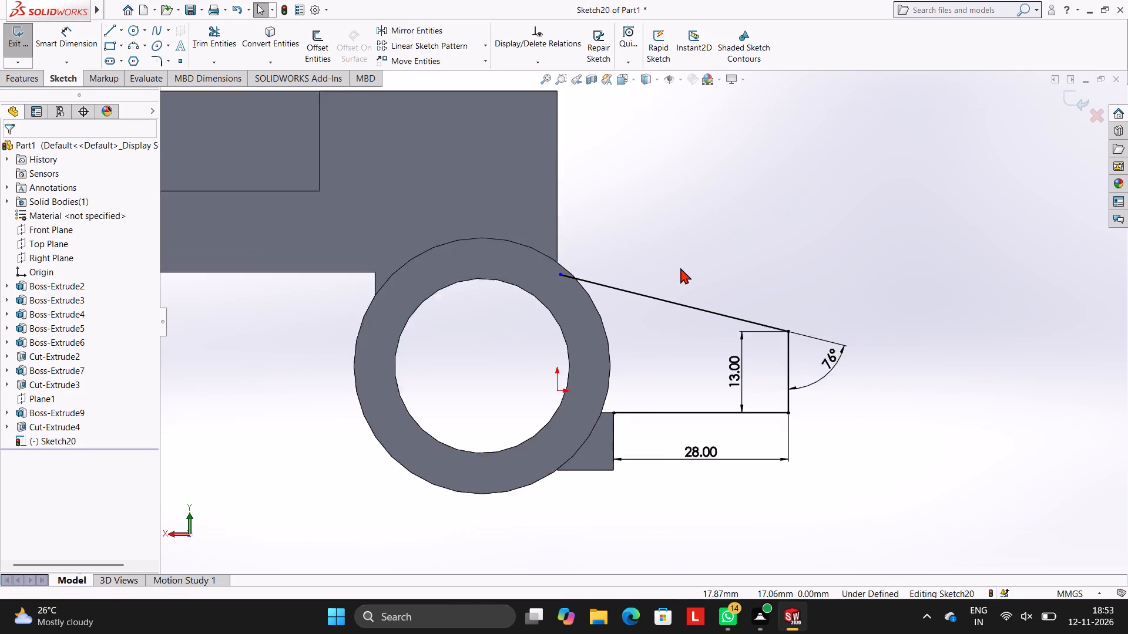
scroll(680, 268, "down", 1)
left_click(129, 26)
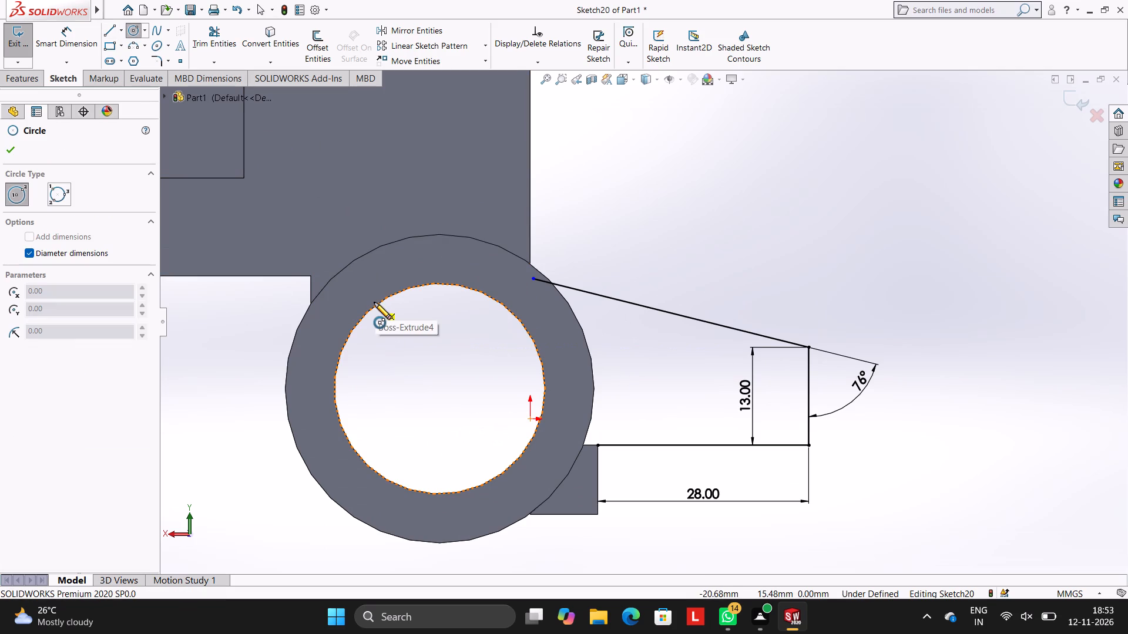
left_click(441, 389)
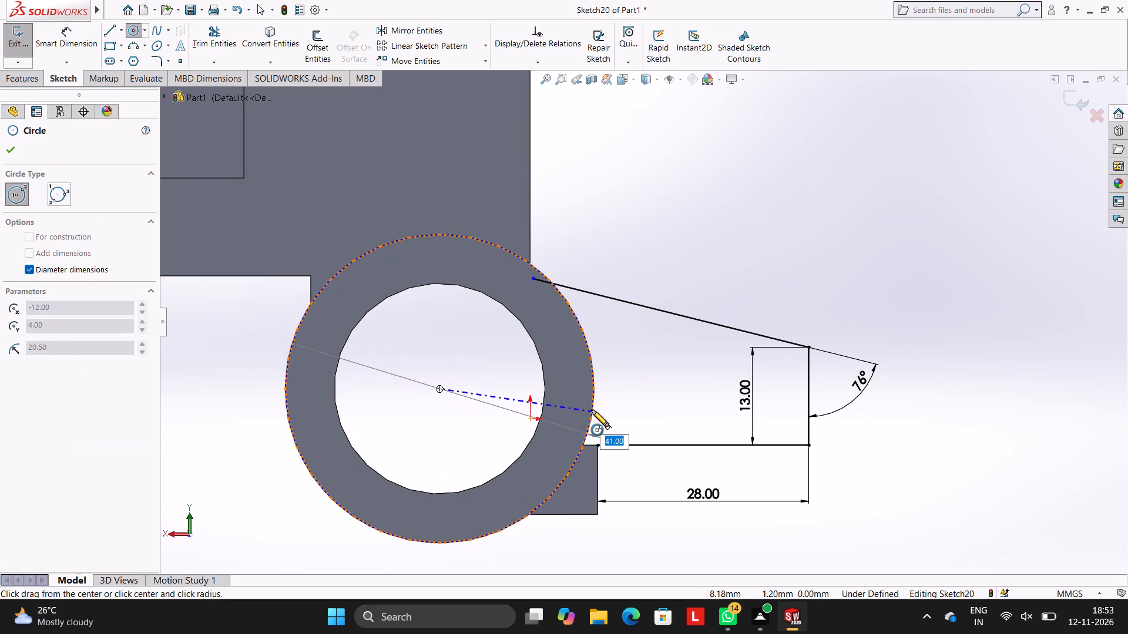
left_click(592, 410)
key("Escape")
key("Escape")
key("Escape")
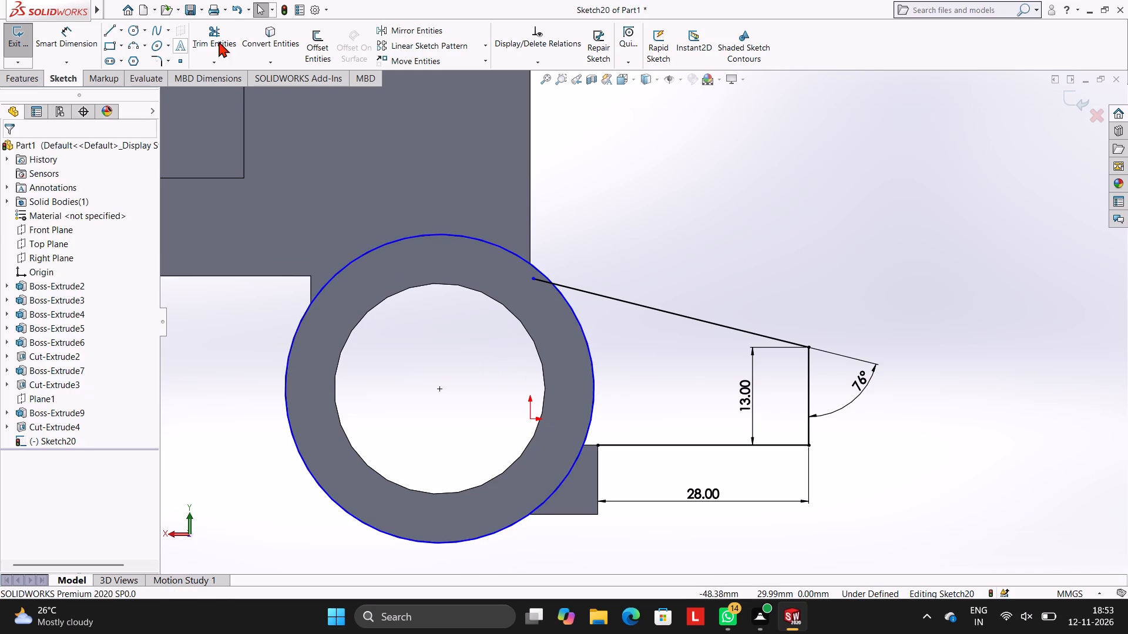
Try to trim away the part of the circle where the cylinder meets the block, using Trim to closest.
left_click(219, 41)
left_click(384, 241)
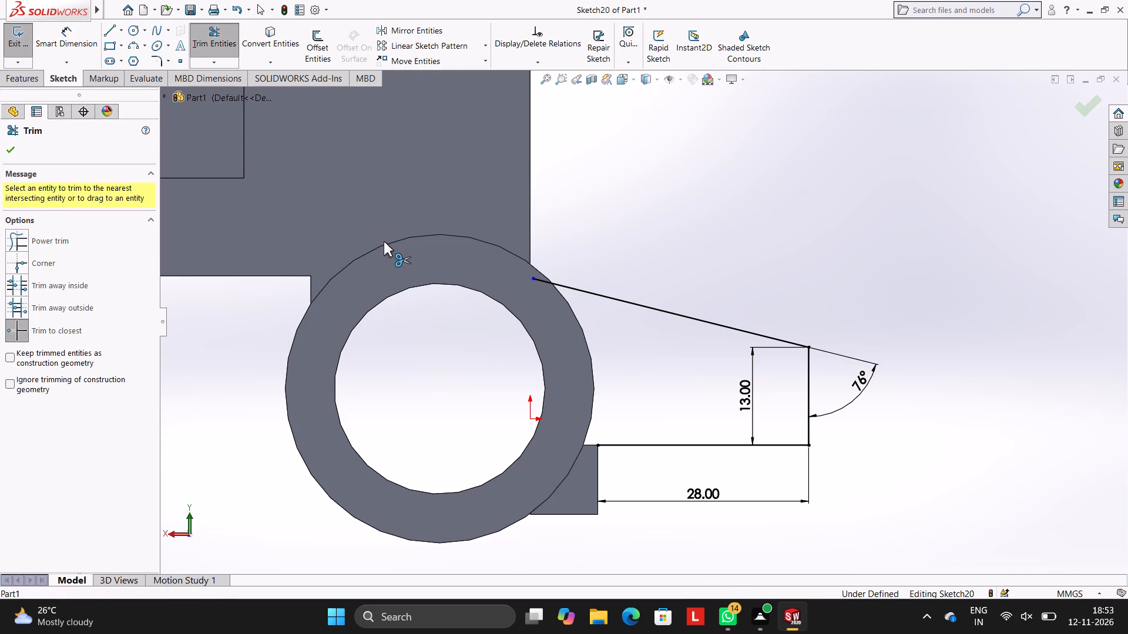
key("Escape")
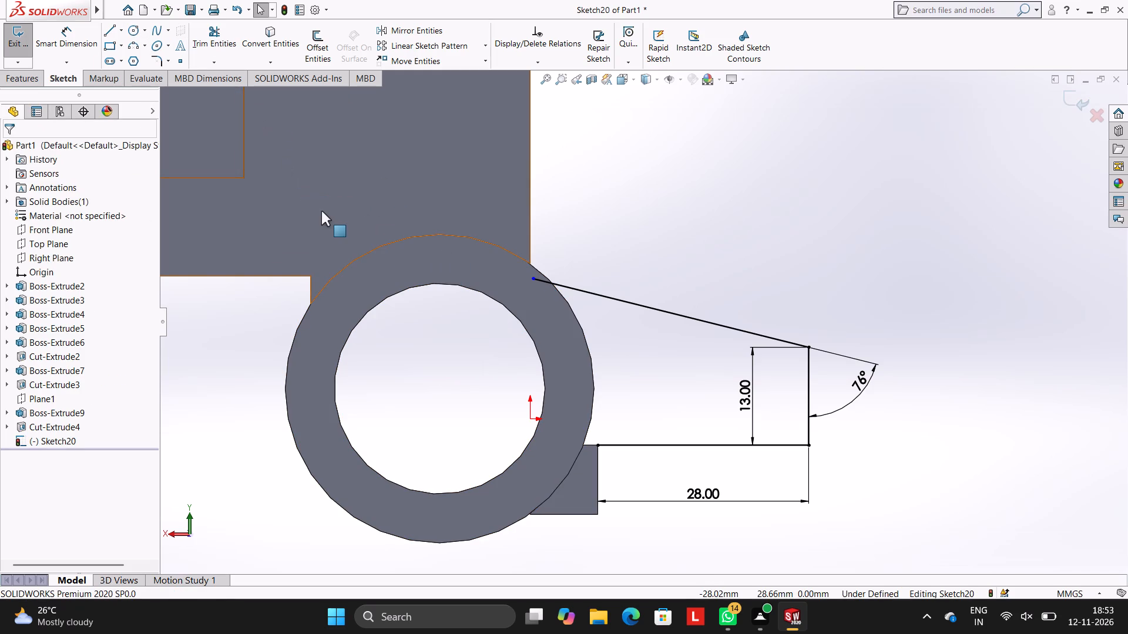
Undo the last trim of the 41 mm circle around the bored cylinder.
key("ctrl+z")
key("Escape")
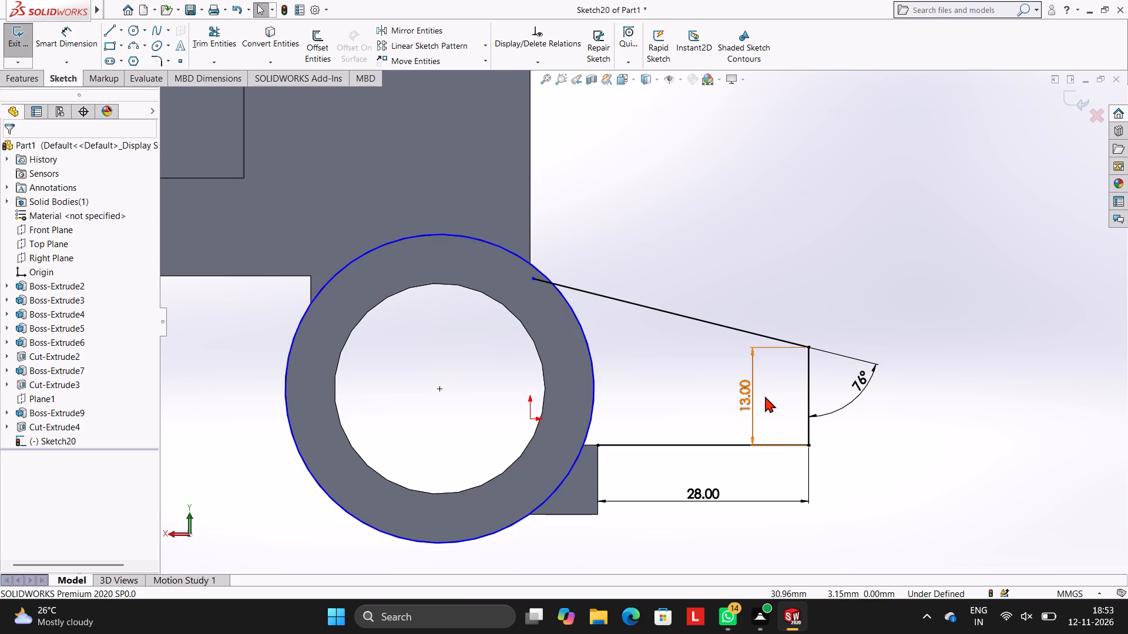
Sketch a short horizontal line extending the 28 mm line from its inner end across the circle into the cylinder's ring face.
scroll(723, 394, "down", 2)
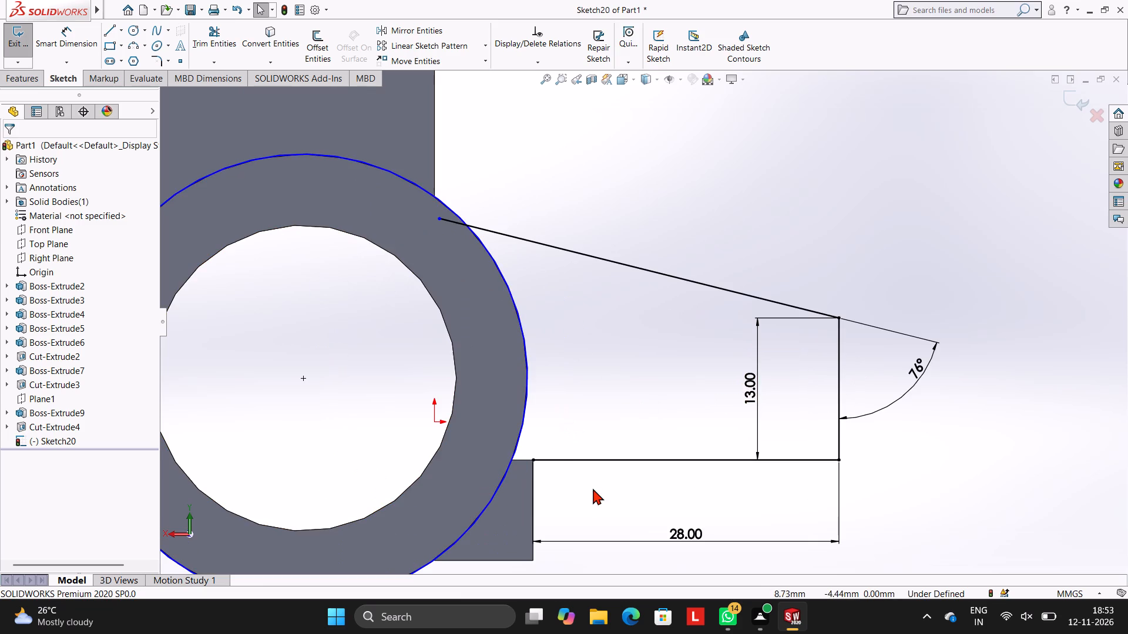
scroll(538, 446, "up", 2)
left_click(113, 32)
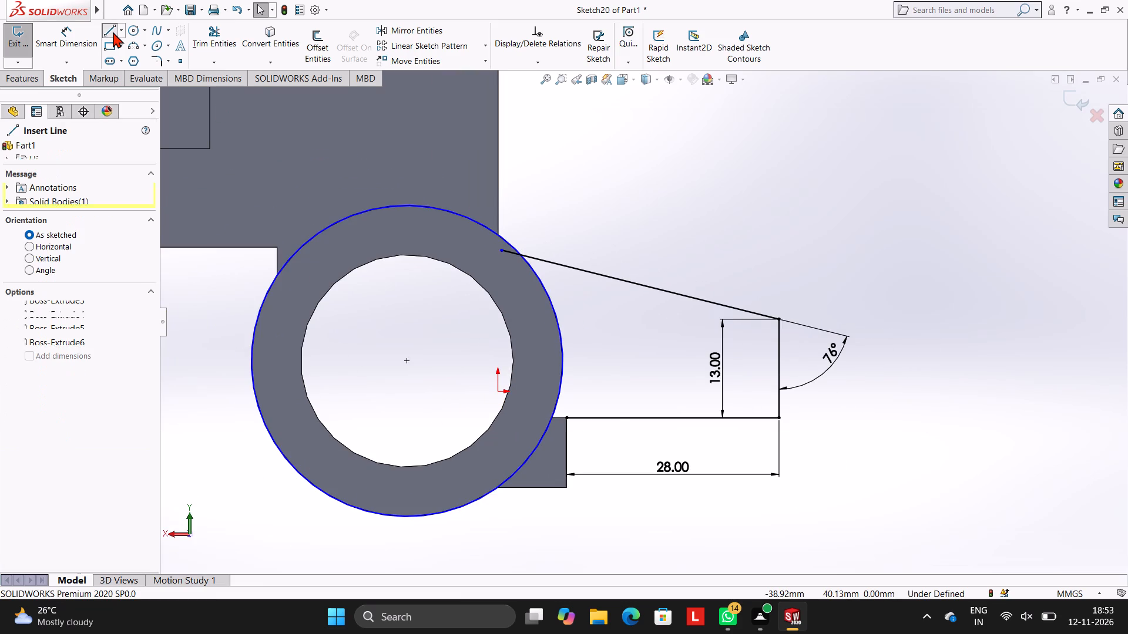
scroll(602, 399, "down", 2)
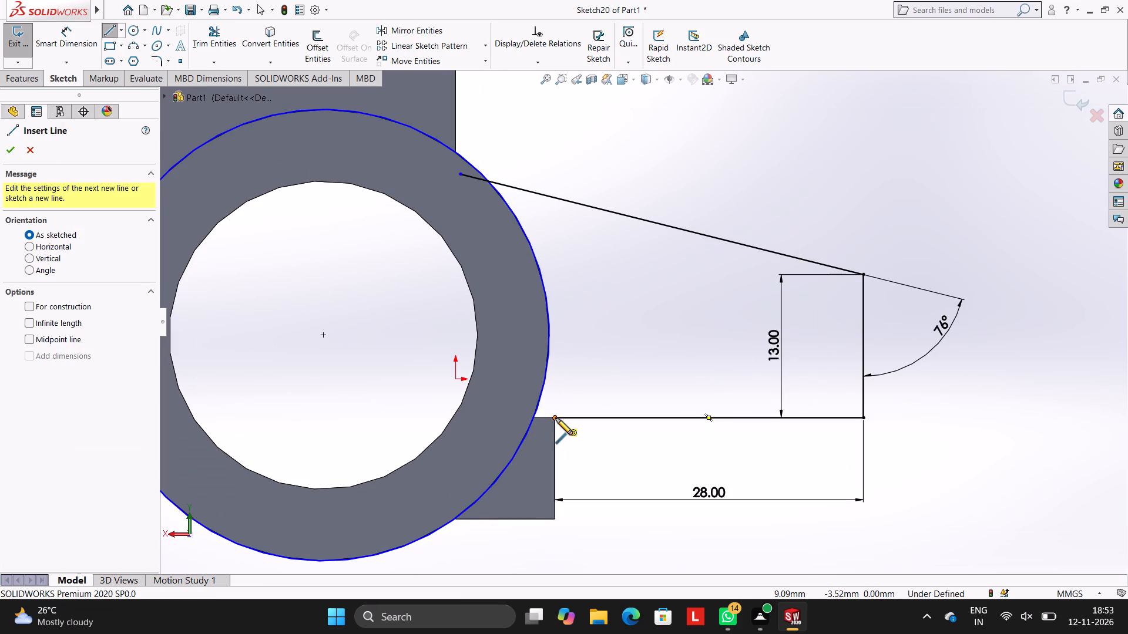
left_click(556, 418)
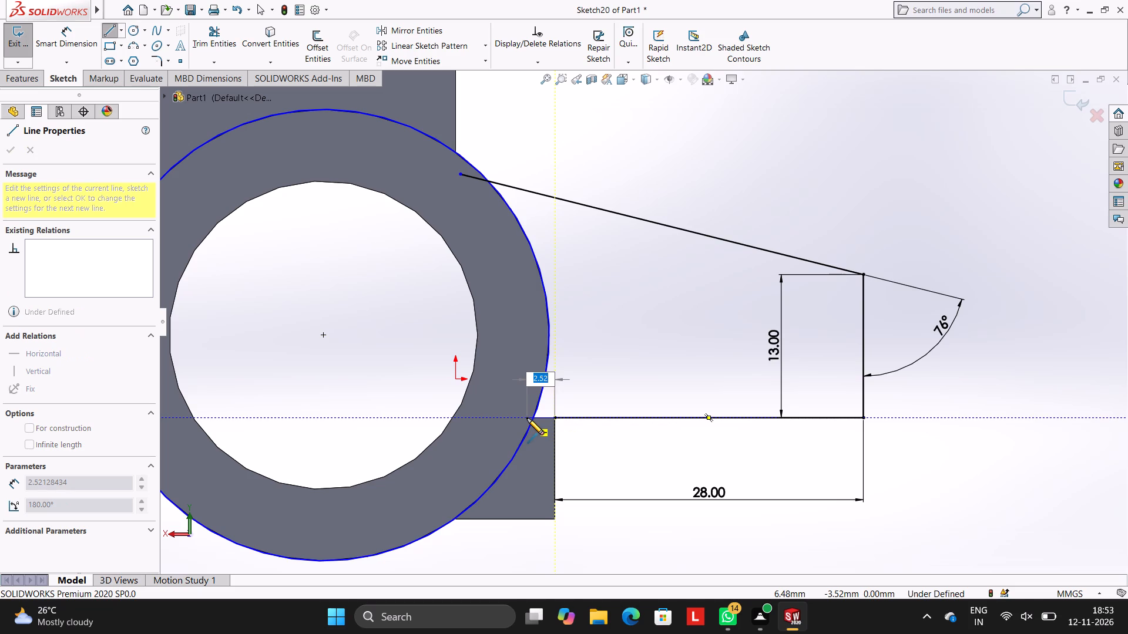
left_click(504, 419)
key("Escape")
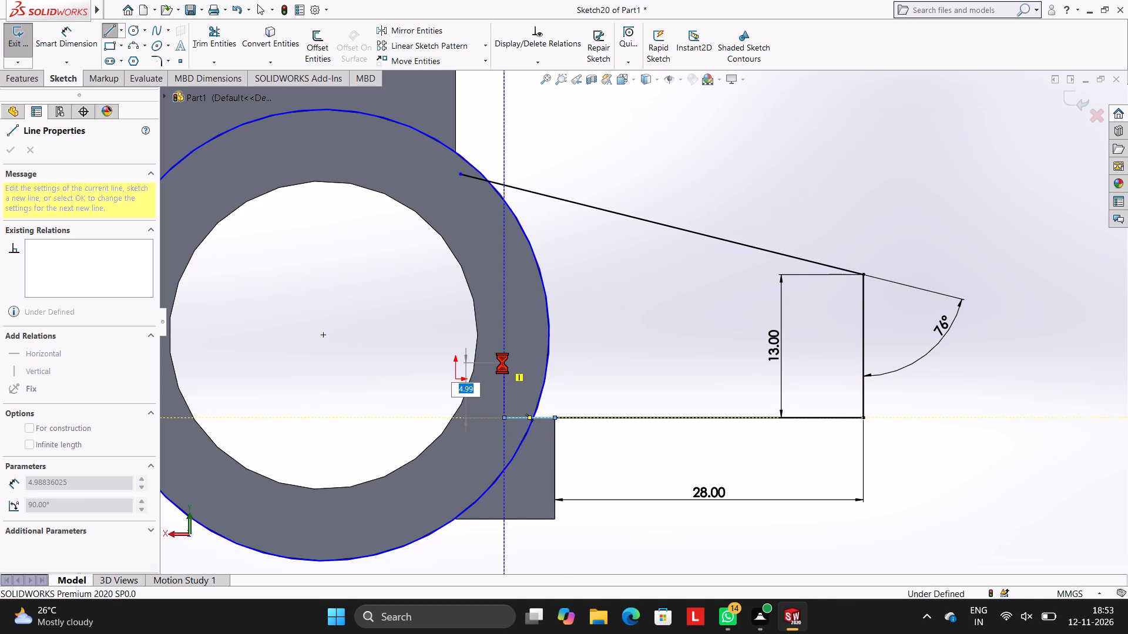
key("Escape")
Trim the circle to the arc between the slanted and horizontal lines, and trim both line ends inside the circle.
left_click(216, 42)
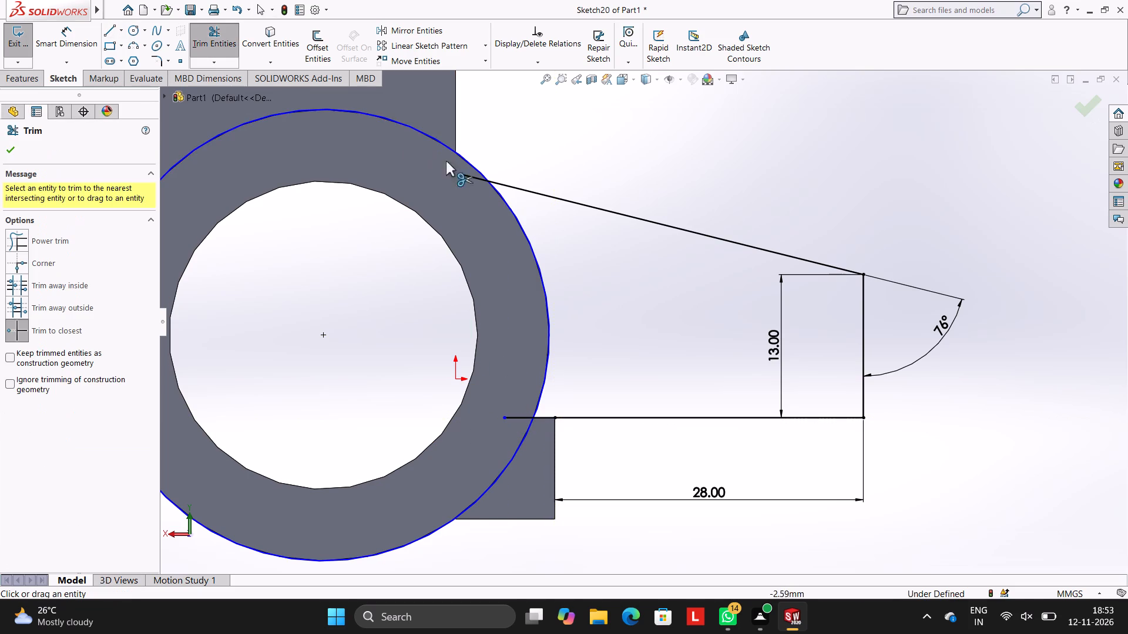
left_click(444, 144)
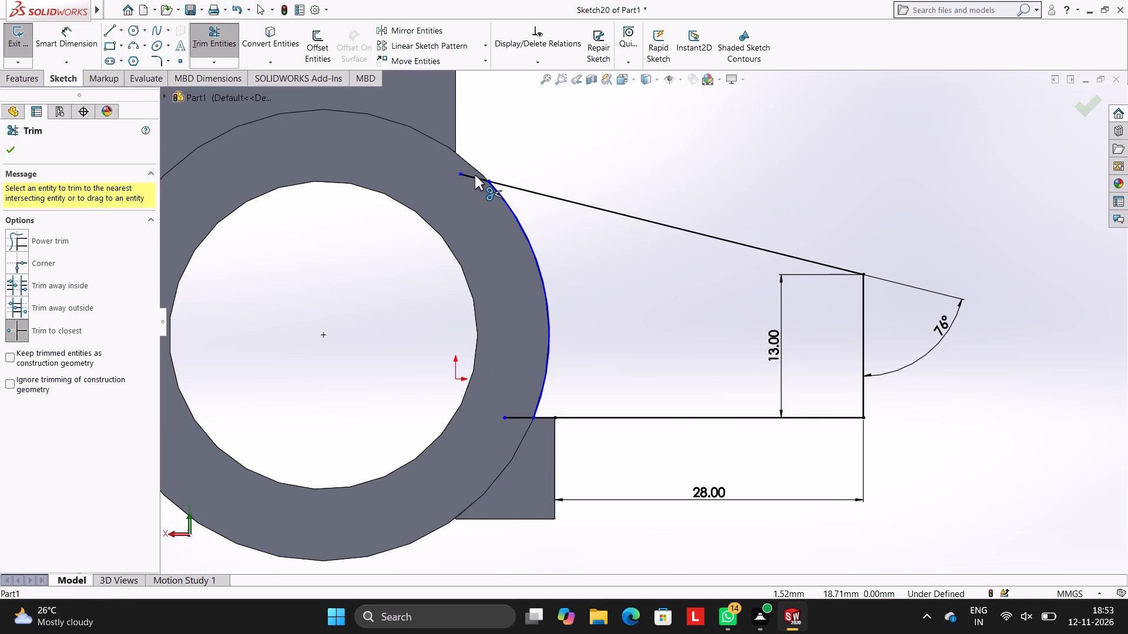
left_click(473, 175)
left_click(504, 414)
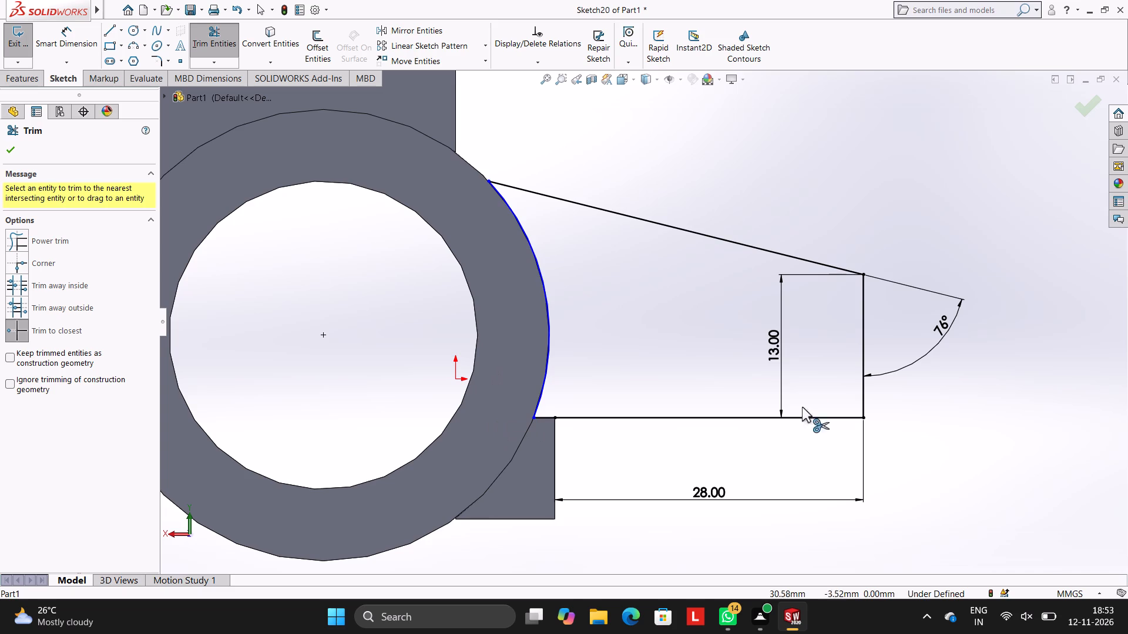
Dimension the horizontal distance from the cylinder's centre point to the arc's lower endpoint, keeping its current value.
scroll(627, 275, "up", 1)
scroll(639, 278, "down", 1)
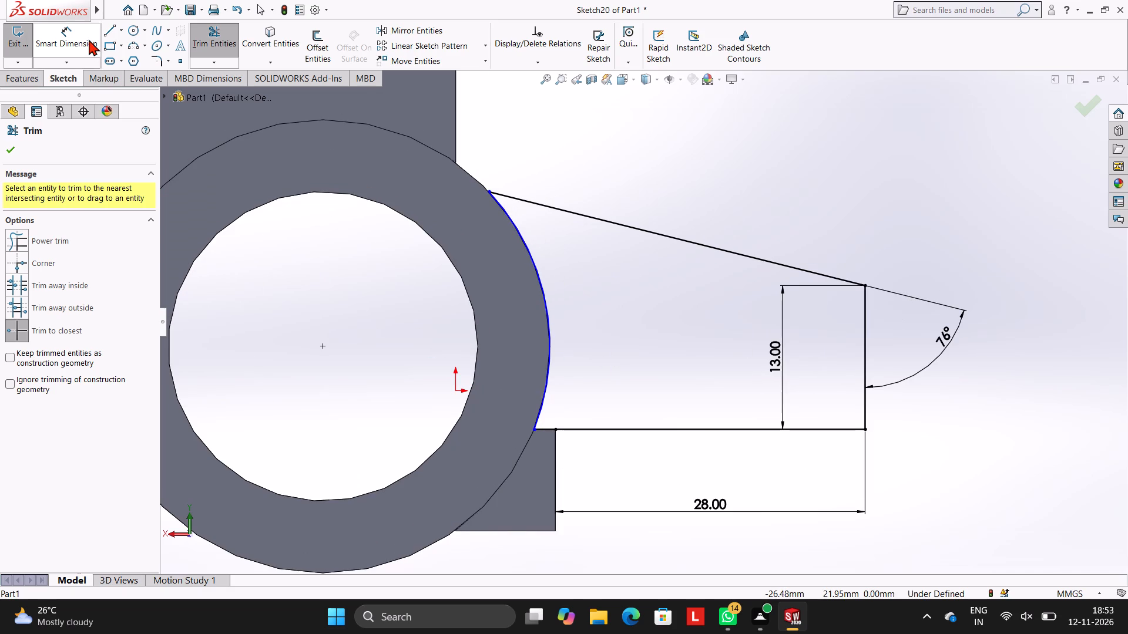
left_click(89, 39)
left_click(323, 346)
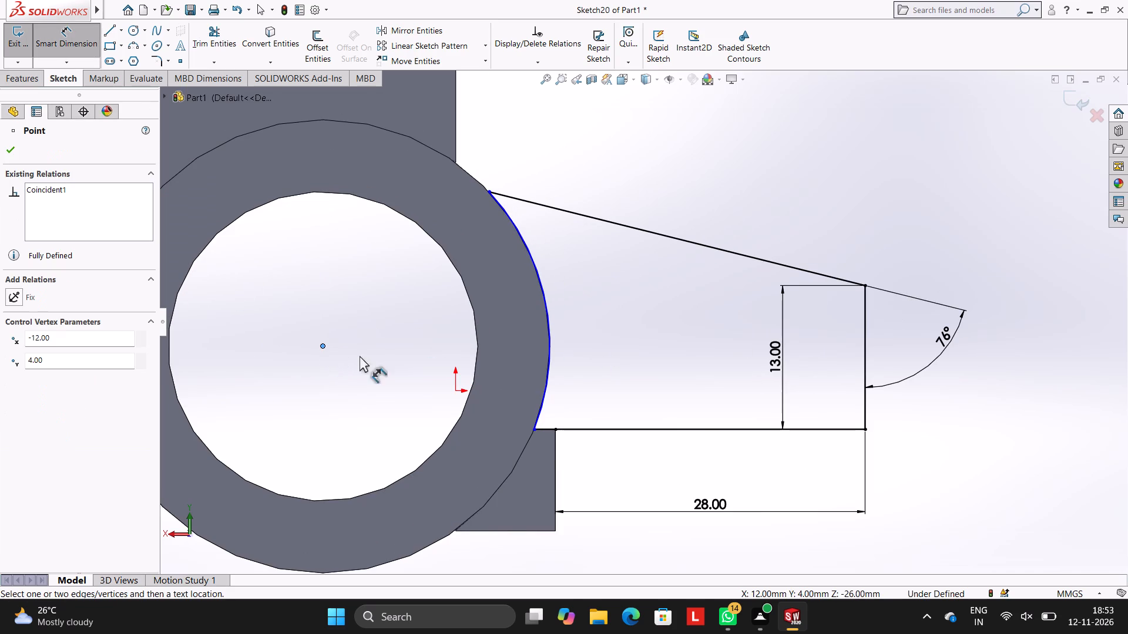
left_click(535, 430)
left_click(494, 315)
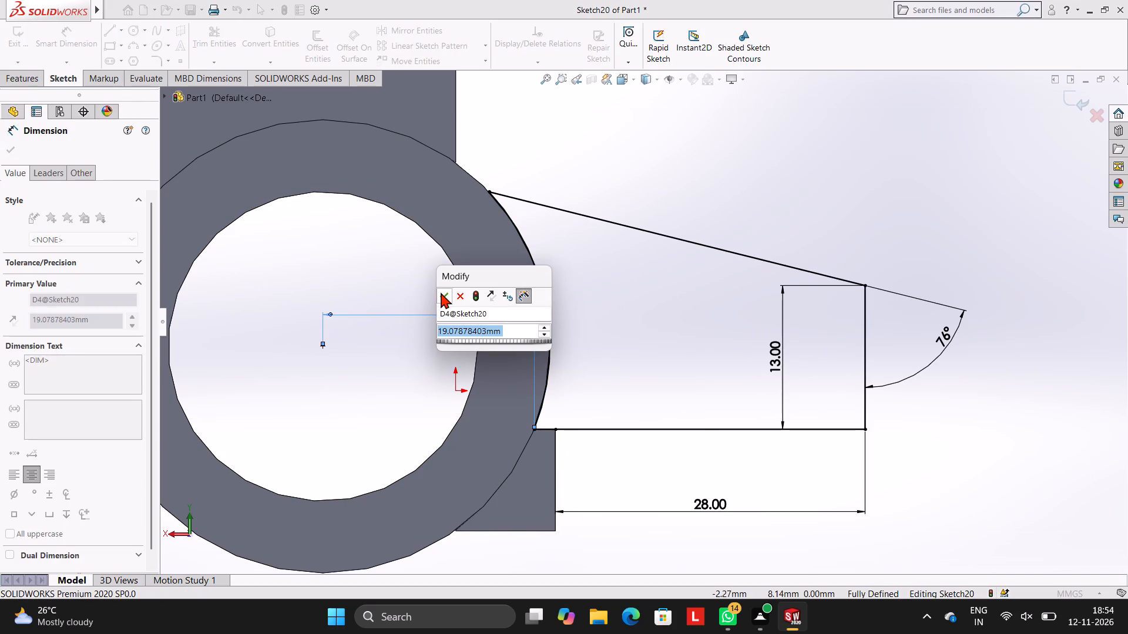
left_click(441, 292)
left_click(734, 350)
Extrude the closed arm profile 38 mm blind in the reversed direction, alongside the cylinder's length, with the result merged.
scroll(506, 303, "up", 3)
scroll(603, 307, "down", 1)
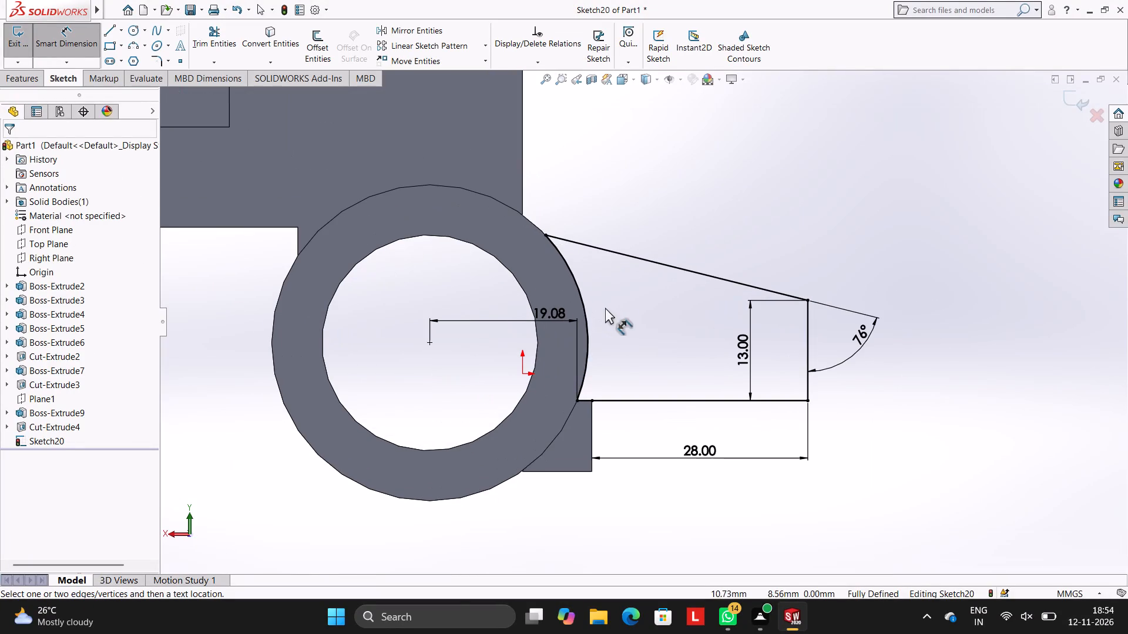
scroll(662, 308, "down", 3)
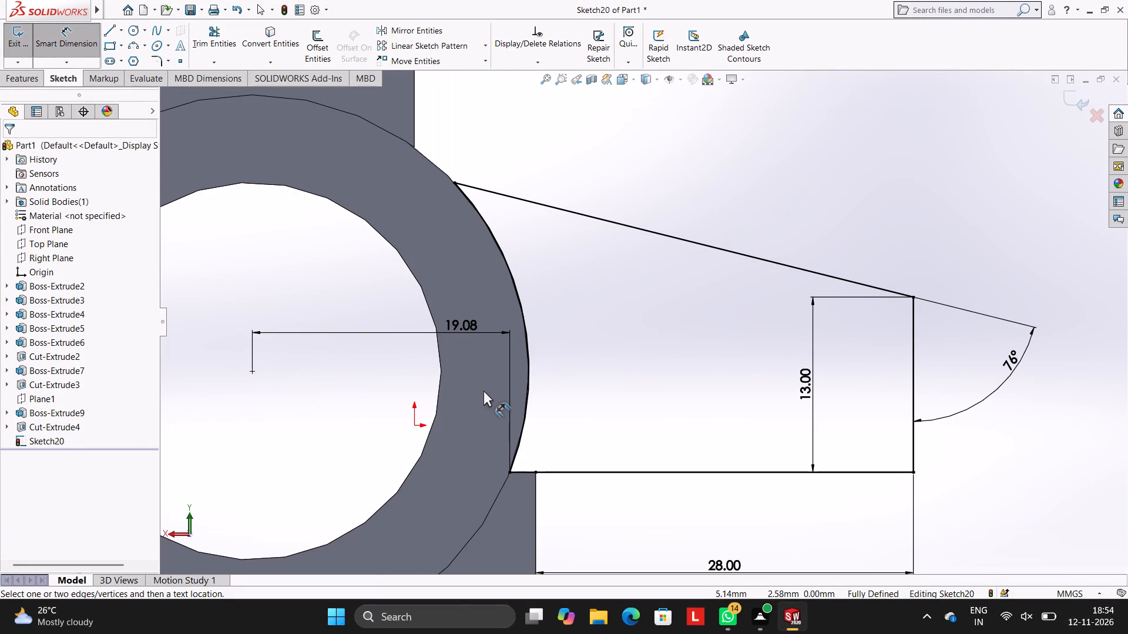
scroll(432, 350, "up", 2)
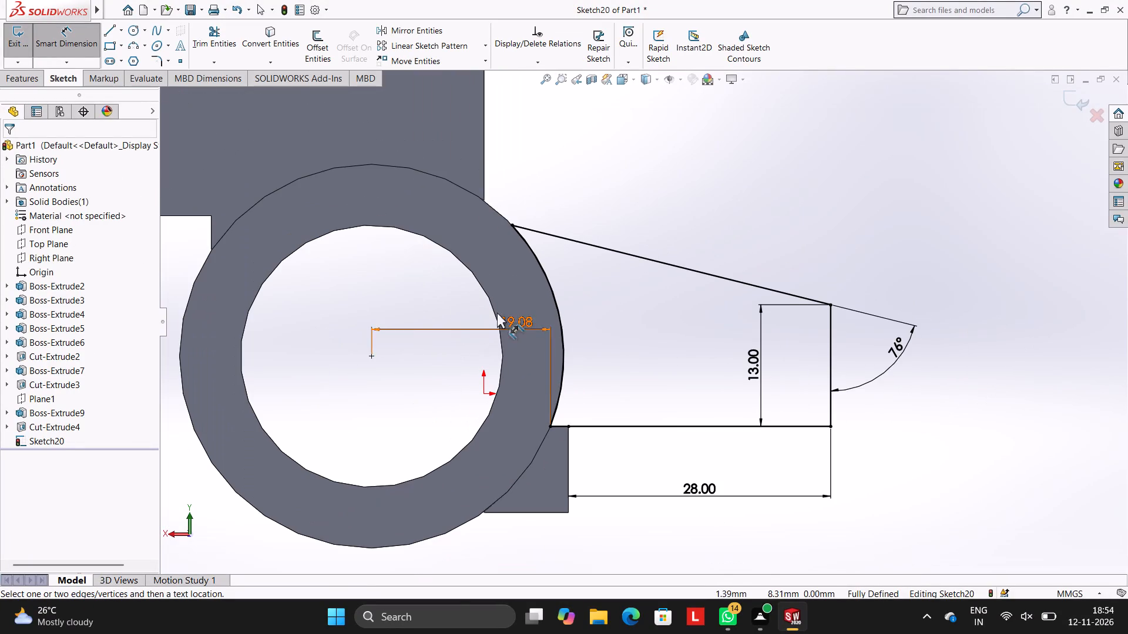
scroll(497, 312, "up", 1)
scroll(497, 312, "down", 1)
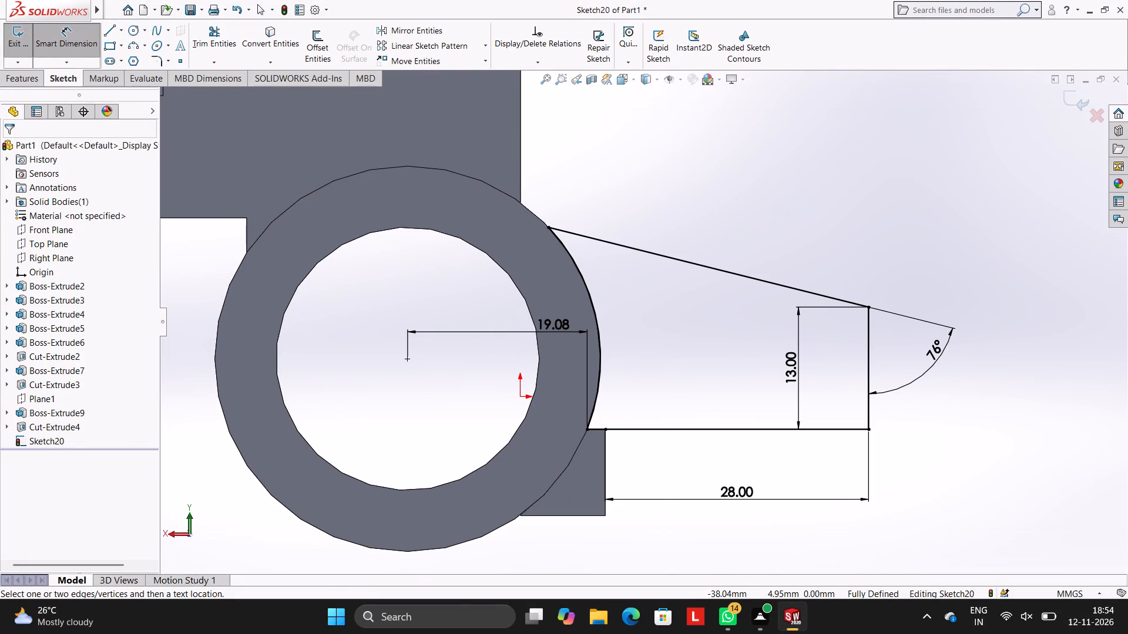
left_click(26, 82)
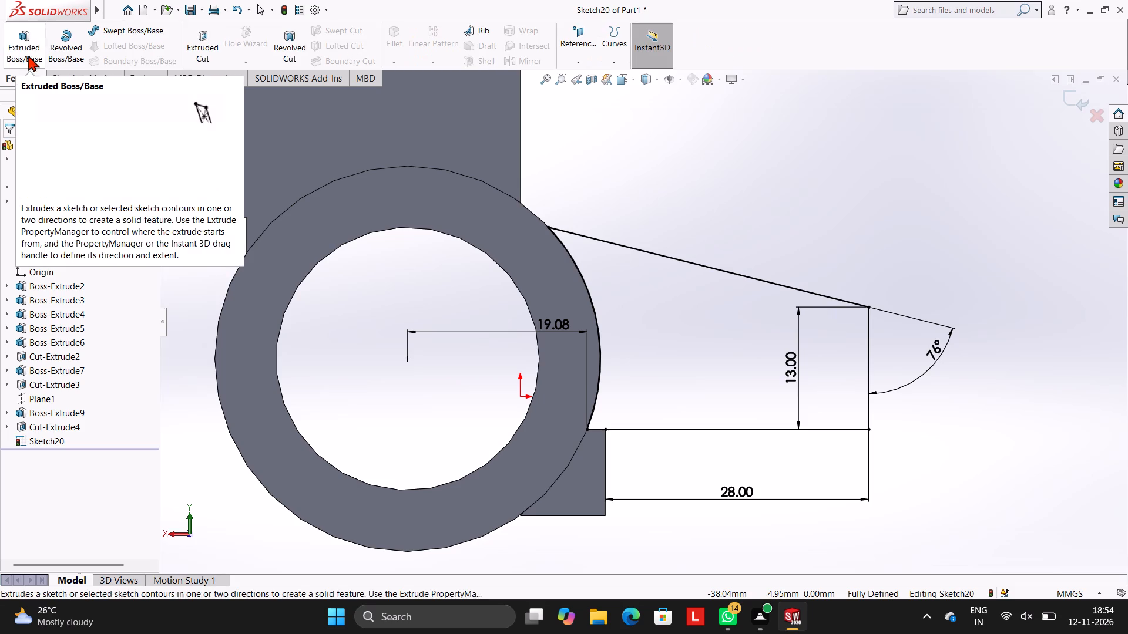
left_click(28, 45)
middle_click_drag(858, 321, 842, 200)
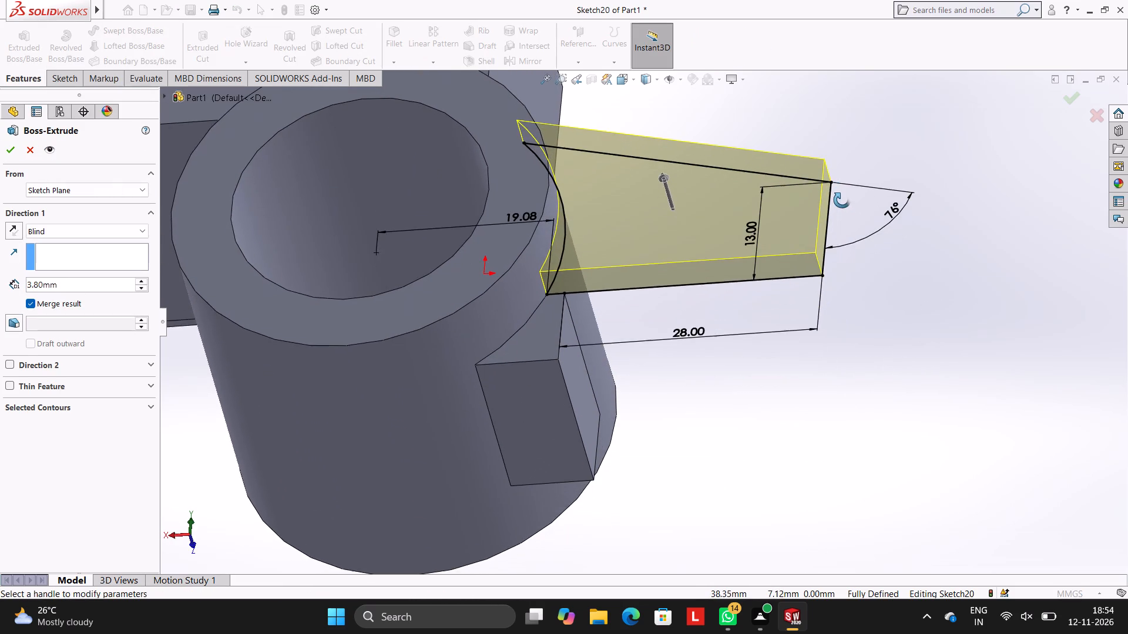
middle_click_drag(842, 200, 842, 193)
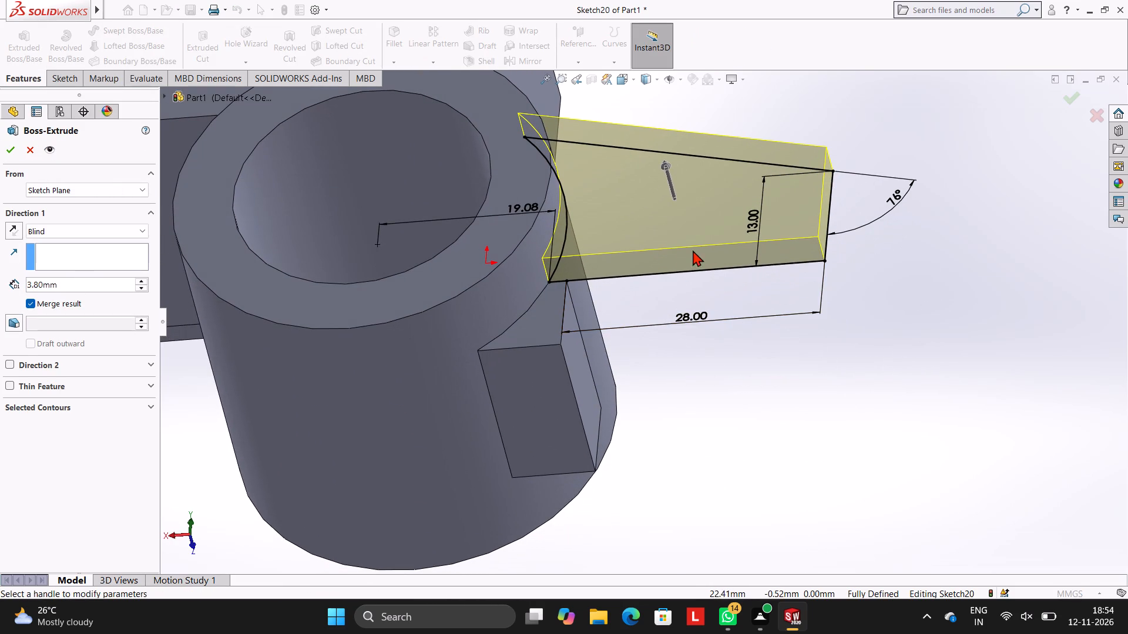
left_click(15, 230)
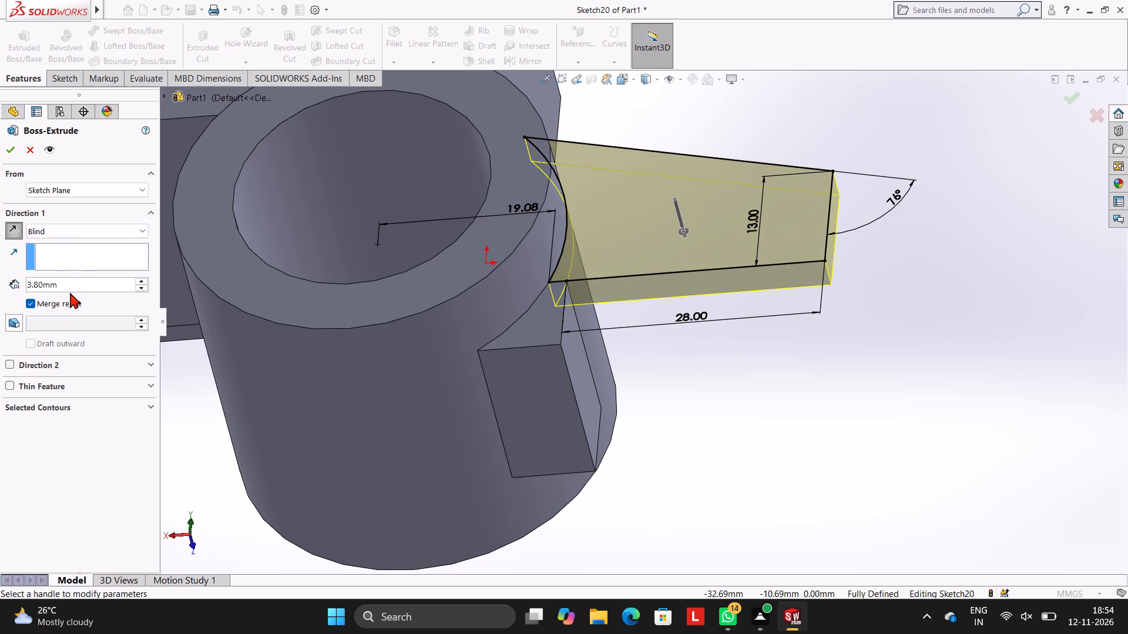
left_click(70, 293)
left_click(70, 285)
key("BackSpace")
key("BackSpace")
key("BackSpace")
key("BackSpace")
key("BackSpace")
key("BackSpace")
key("BackSpace")
key("BackSpace")
key("BackSpace")
key("BackSpace")
key("BackSpace")
key("BackSpace")
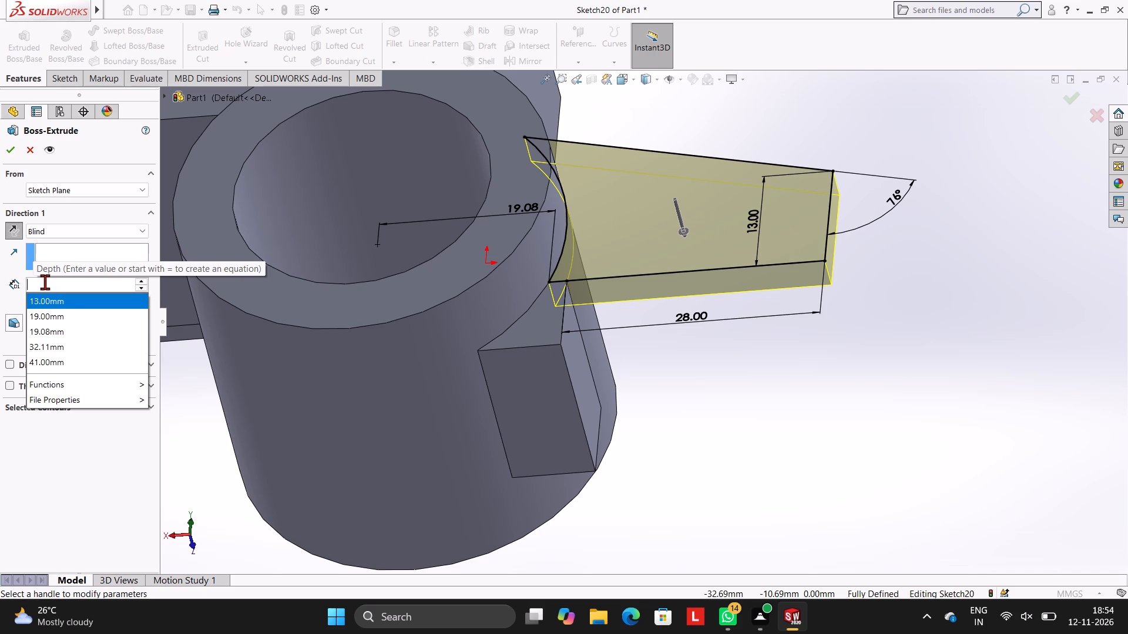
type("38")
key("Return")
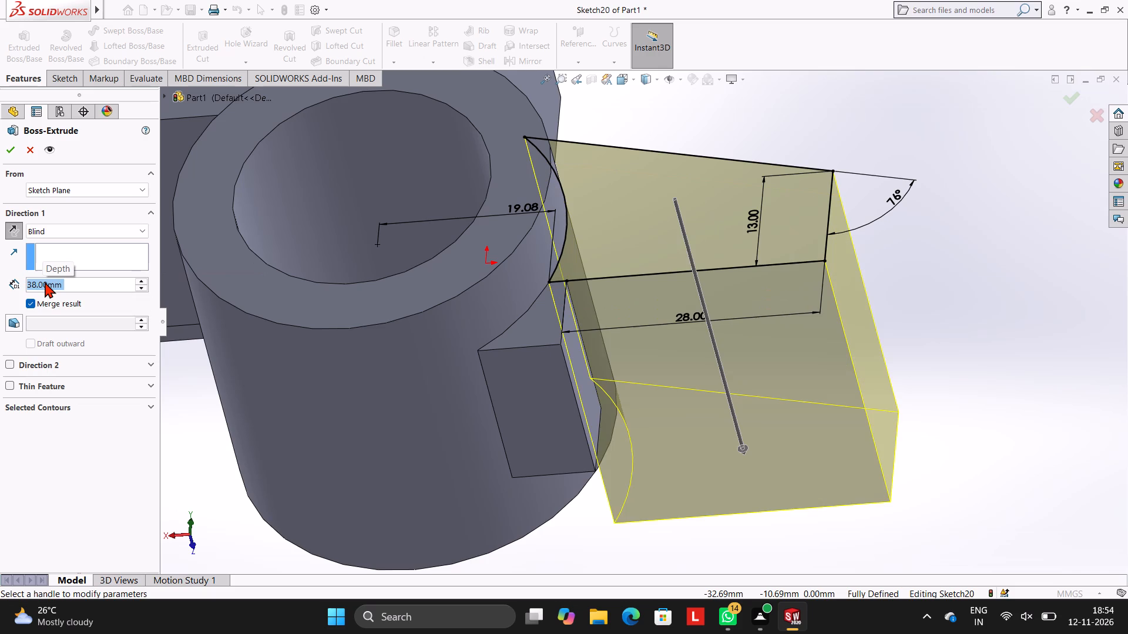
scroll(462, 344, "down", 1)
middle_click_drag(462, 344, 488, 249)
left_click(6, 153)
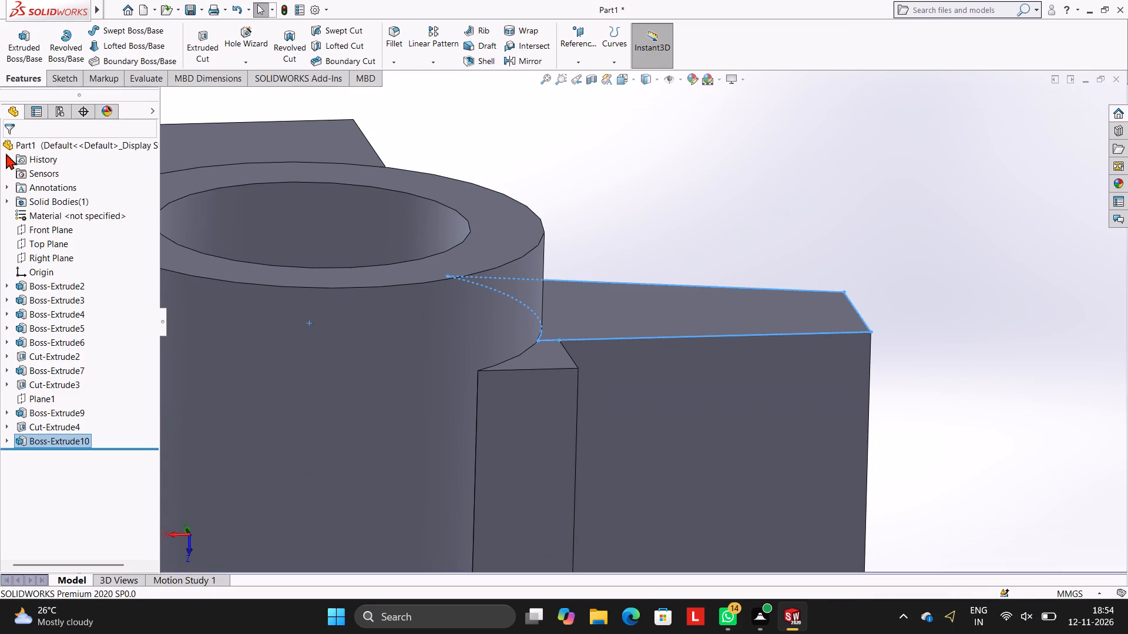
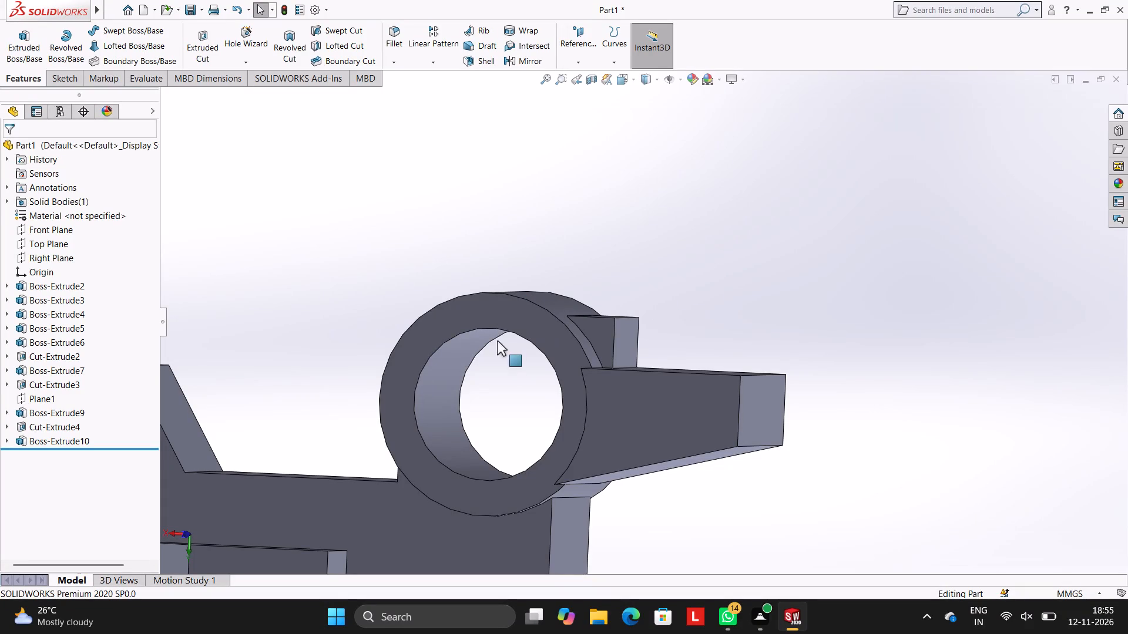
Examine the ring boss and the tapered arm projecting from it, from the side and from the arm's end.
scroll(633, 262, "up", 2)
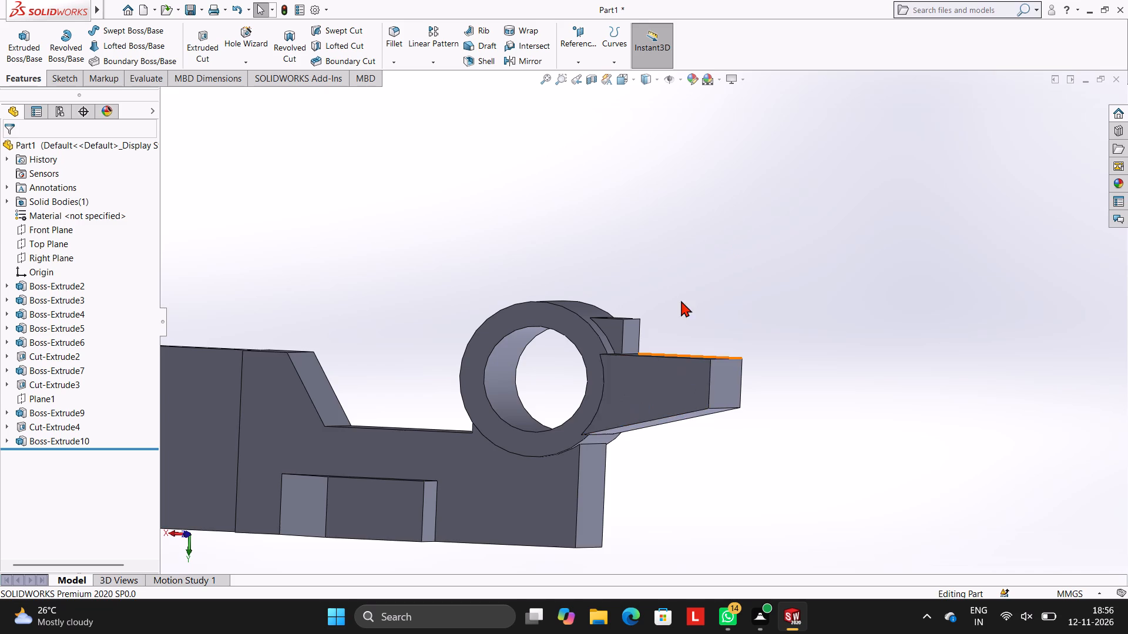
scroll(674, 285, "up", 3)
middle_click_drag(674, 285, 674, 376)
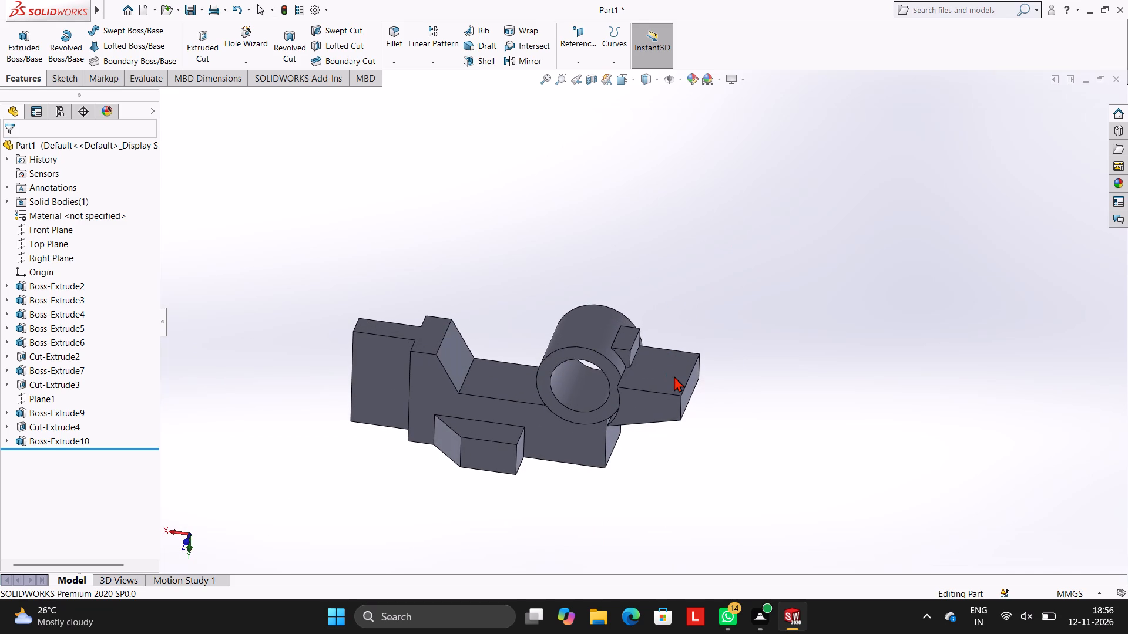
middle_click_drag(737, 306, 727, 257)
middle_click_drag(768, 282, 742, 259)
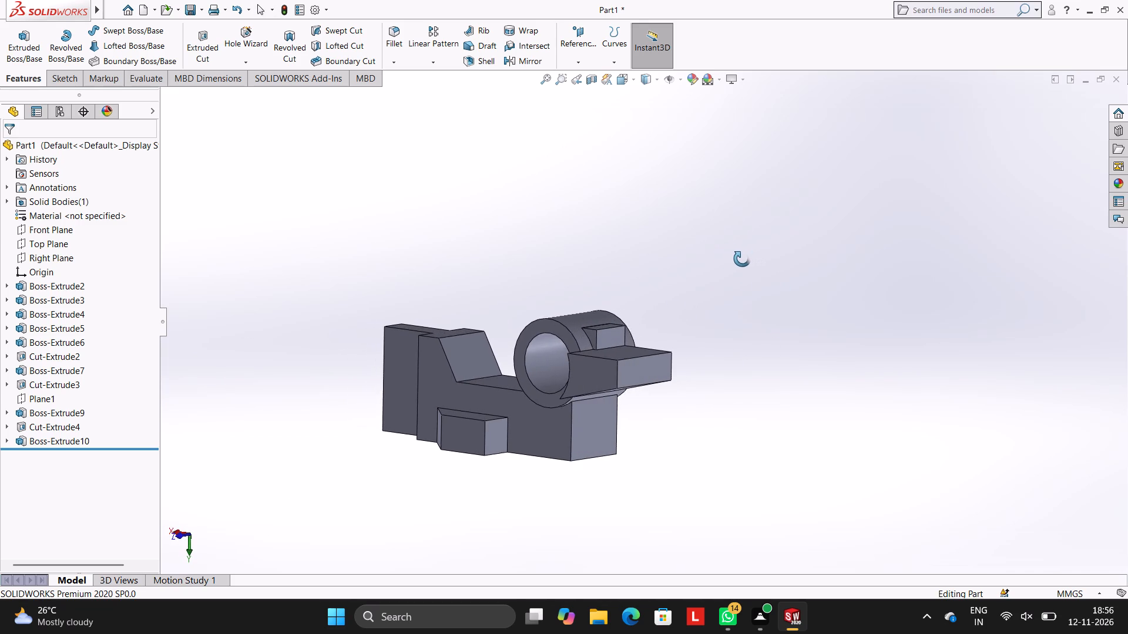
middle_click_drag(742, 259, 749, 258)
middle_click_drag(740, 258, 694, 261)
scroll(729, 259, "down", 1)
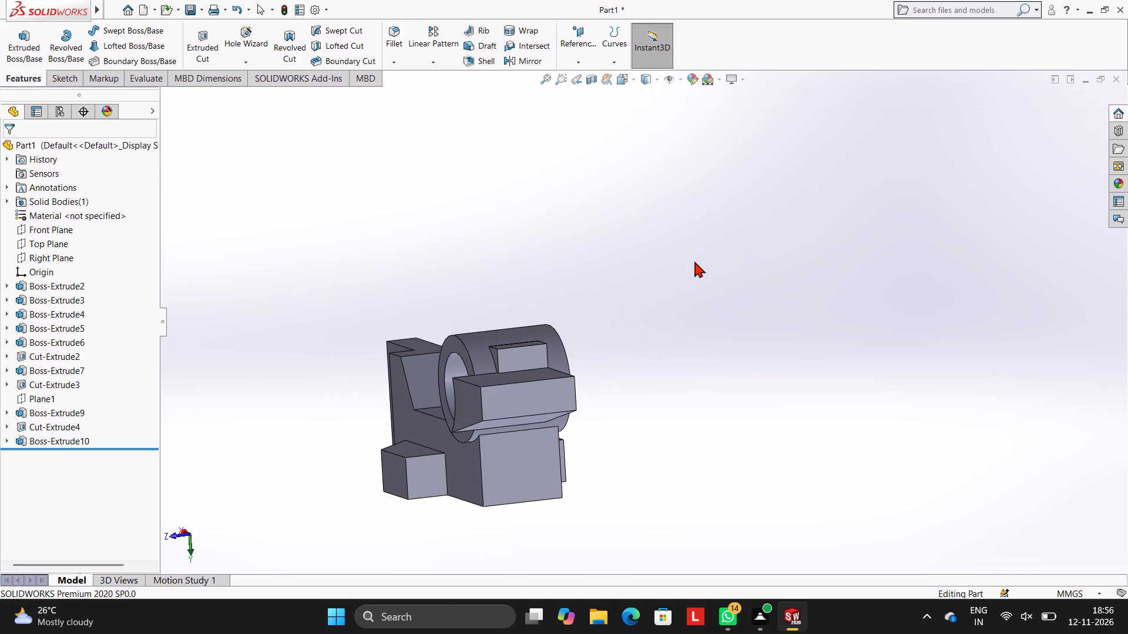
middle_click_drag(686, 261, 663, 268)
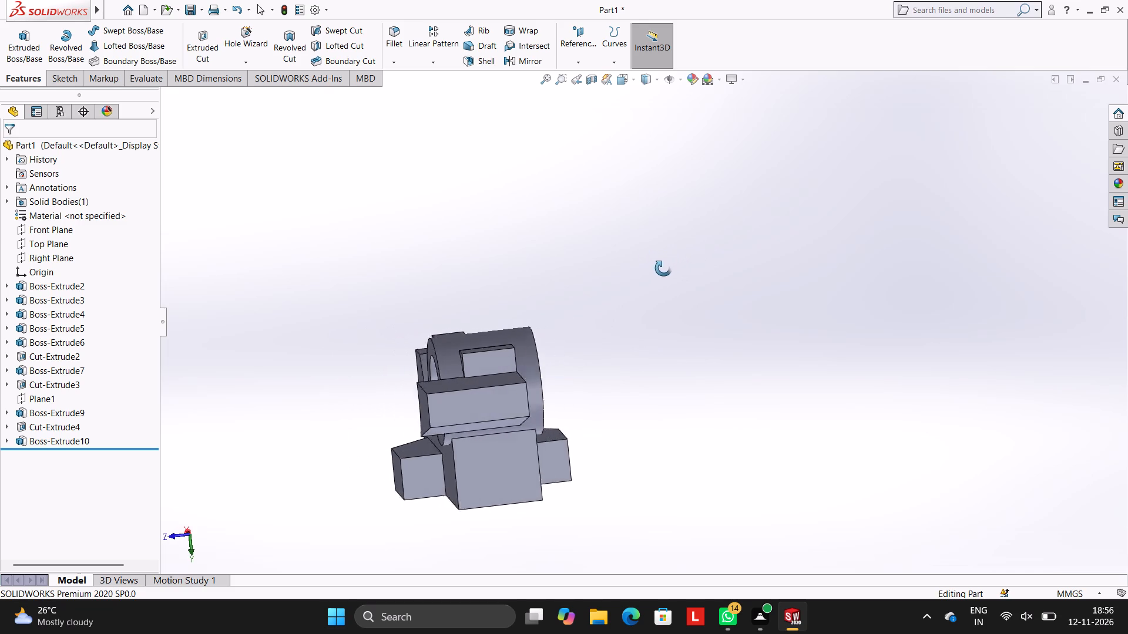
middle_click_drag(663, 268, 660, 271)
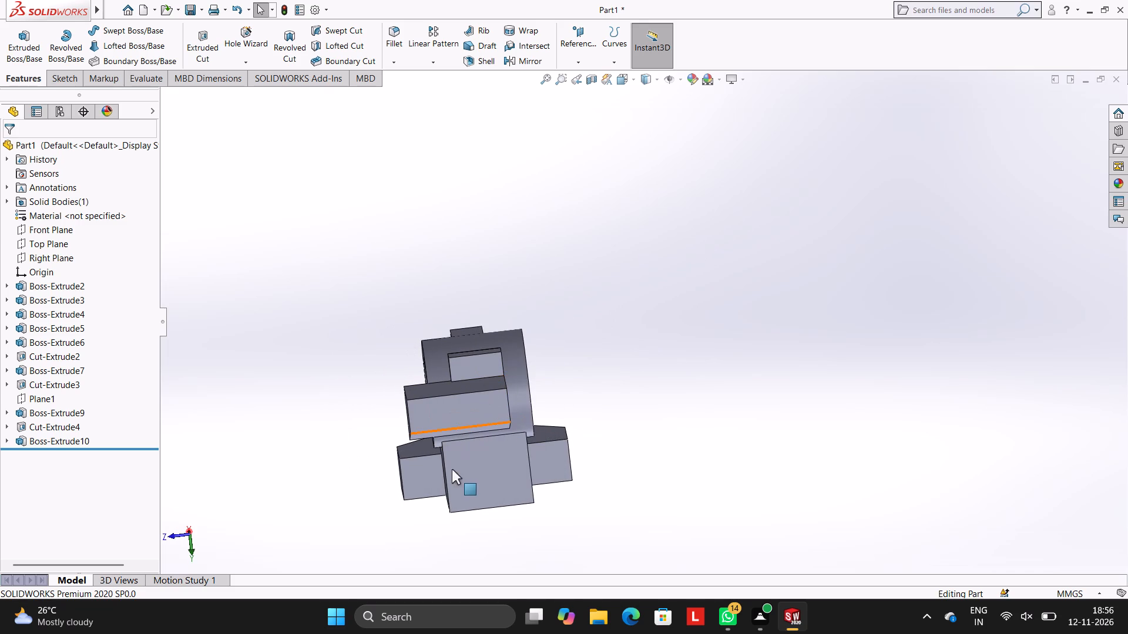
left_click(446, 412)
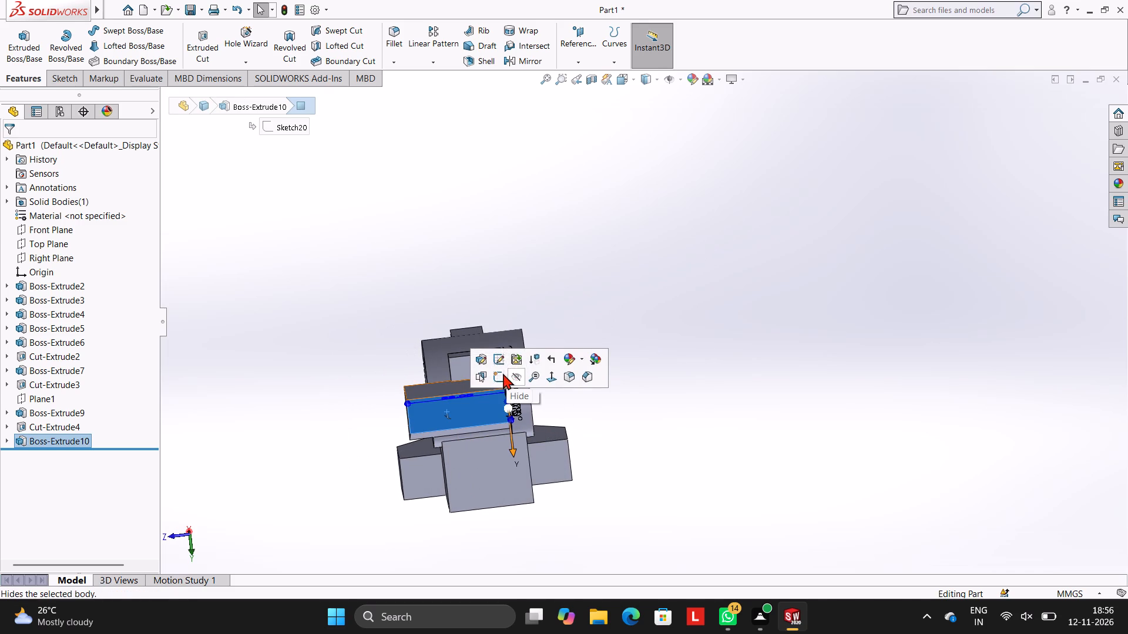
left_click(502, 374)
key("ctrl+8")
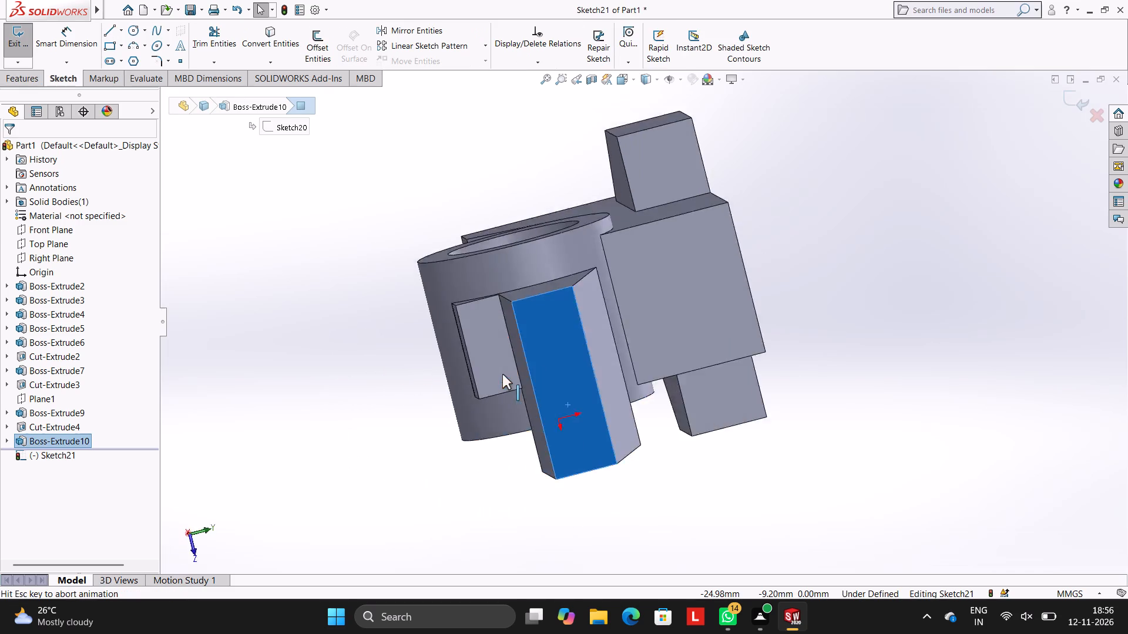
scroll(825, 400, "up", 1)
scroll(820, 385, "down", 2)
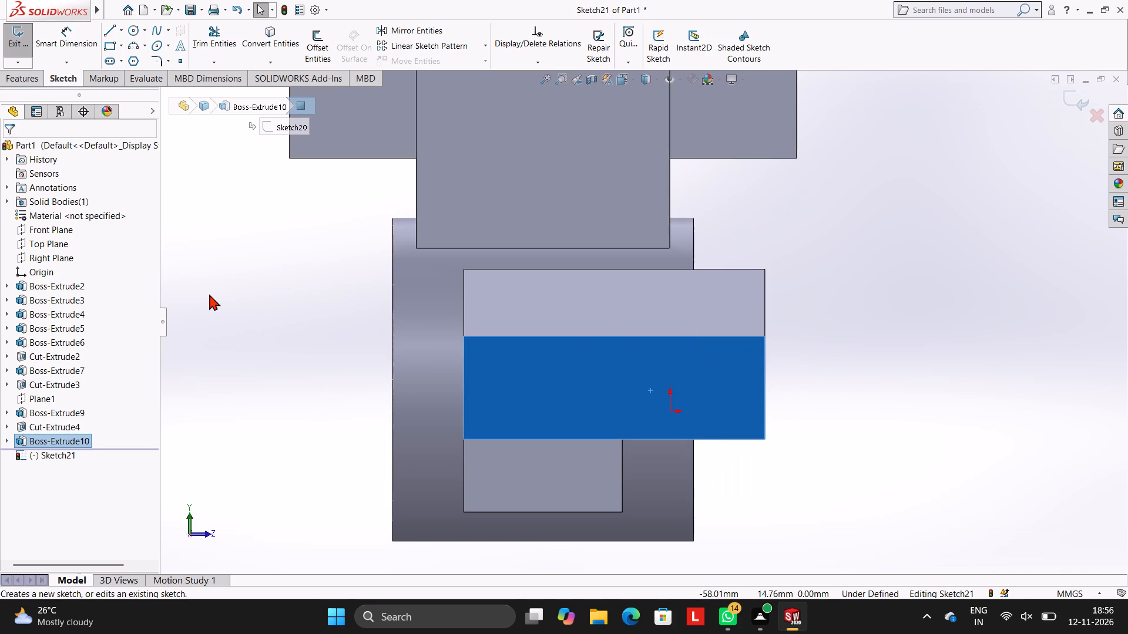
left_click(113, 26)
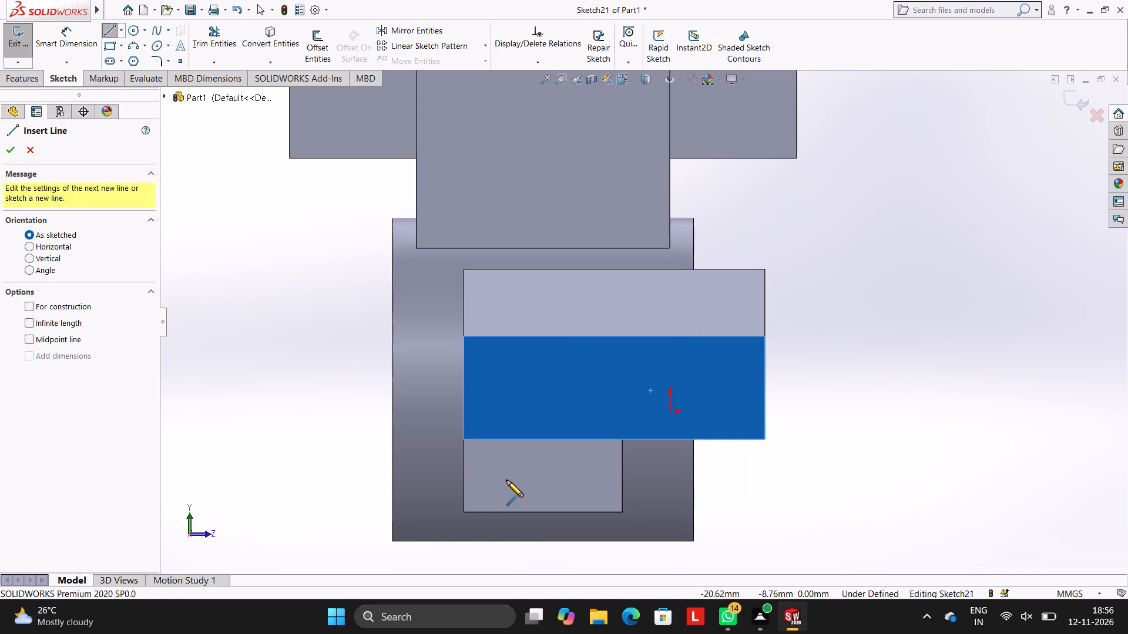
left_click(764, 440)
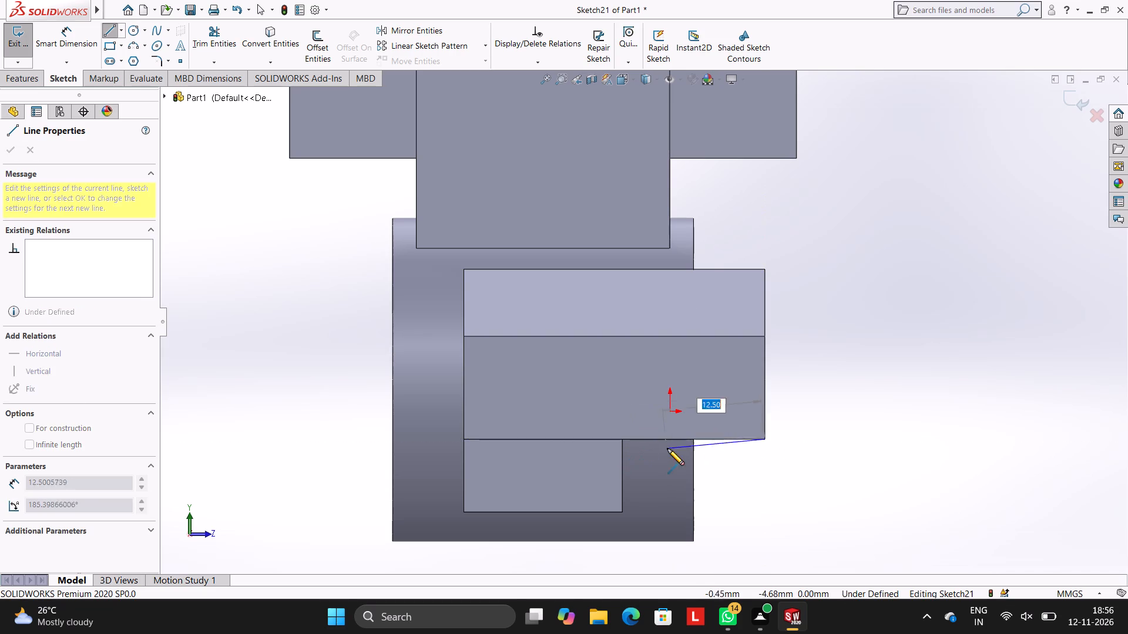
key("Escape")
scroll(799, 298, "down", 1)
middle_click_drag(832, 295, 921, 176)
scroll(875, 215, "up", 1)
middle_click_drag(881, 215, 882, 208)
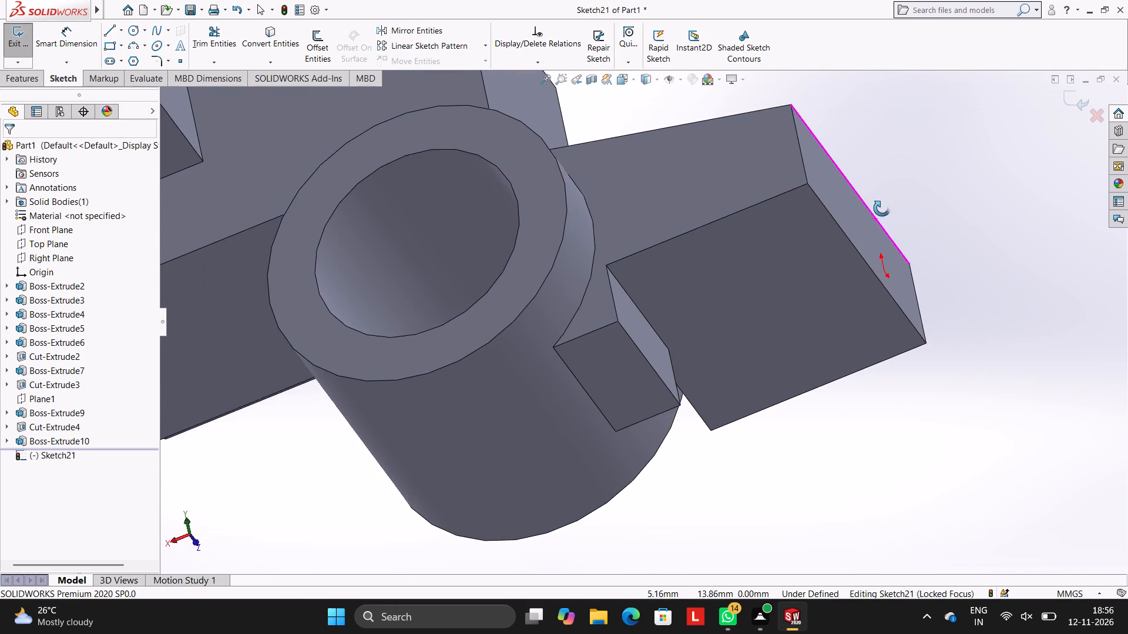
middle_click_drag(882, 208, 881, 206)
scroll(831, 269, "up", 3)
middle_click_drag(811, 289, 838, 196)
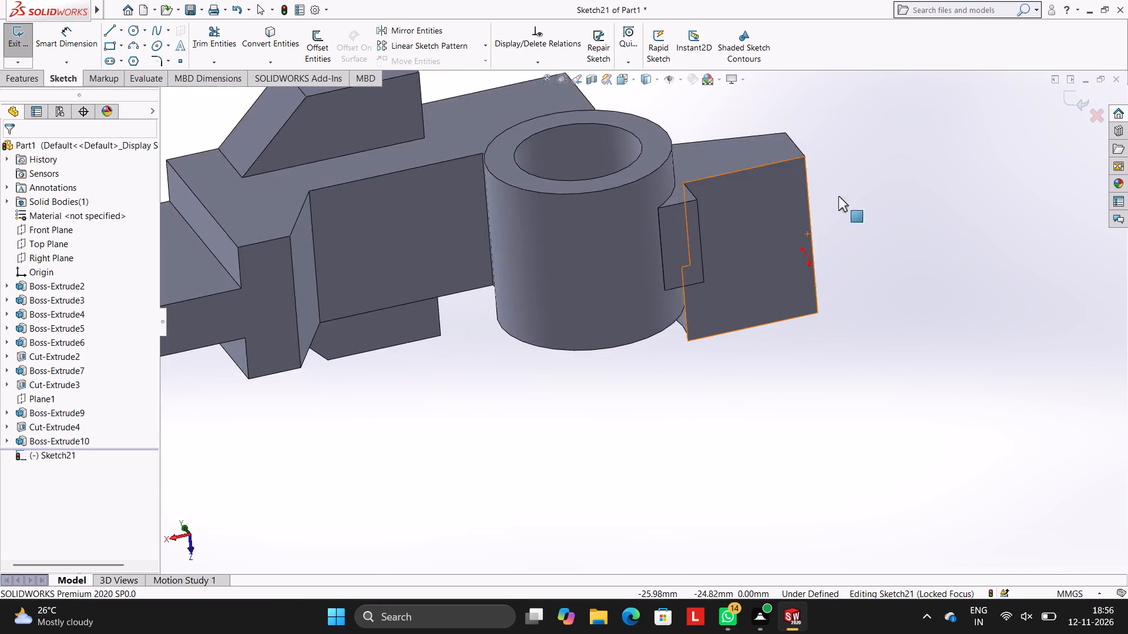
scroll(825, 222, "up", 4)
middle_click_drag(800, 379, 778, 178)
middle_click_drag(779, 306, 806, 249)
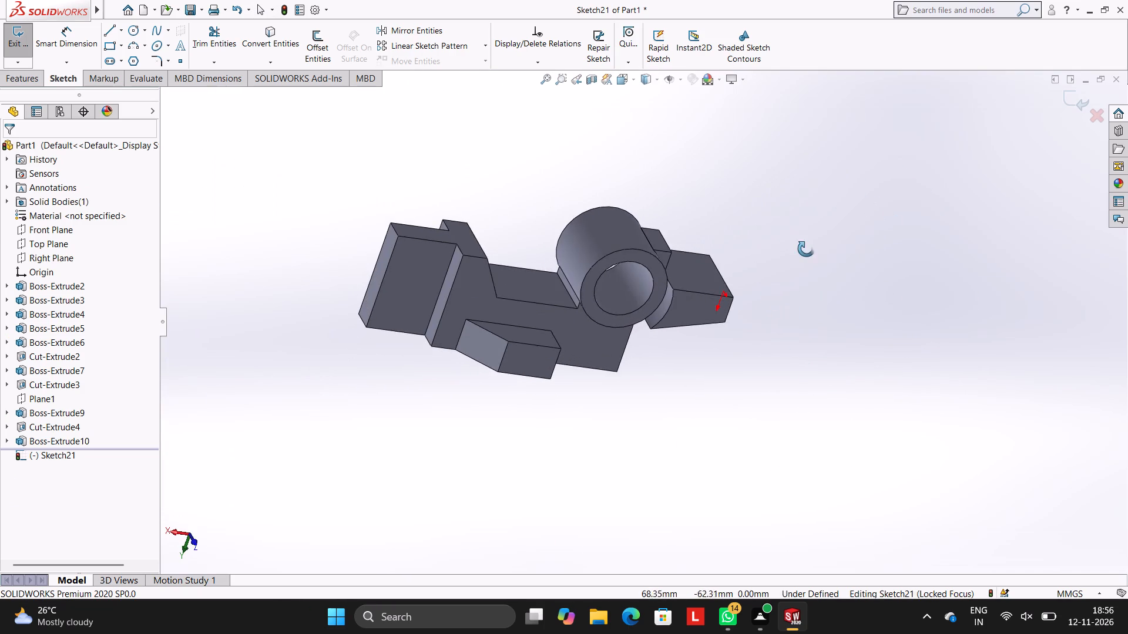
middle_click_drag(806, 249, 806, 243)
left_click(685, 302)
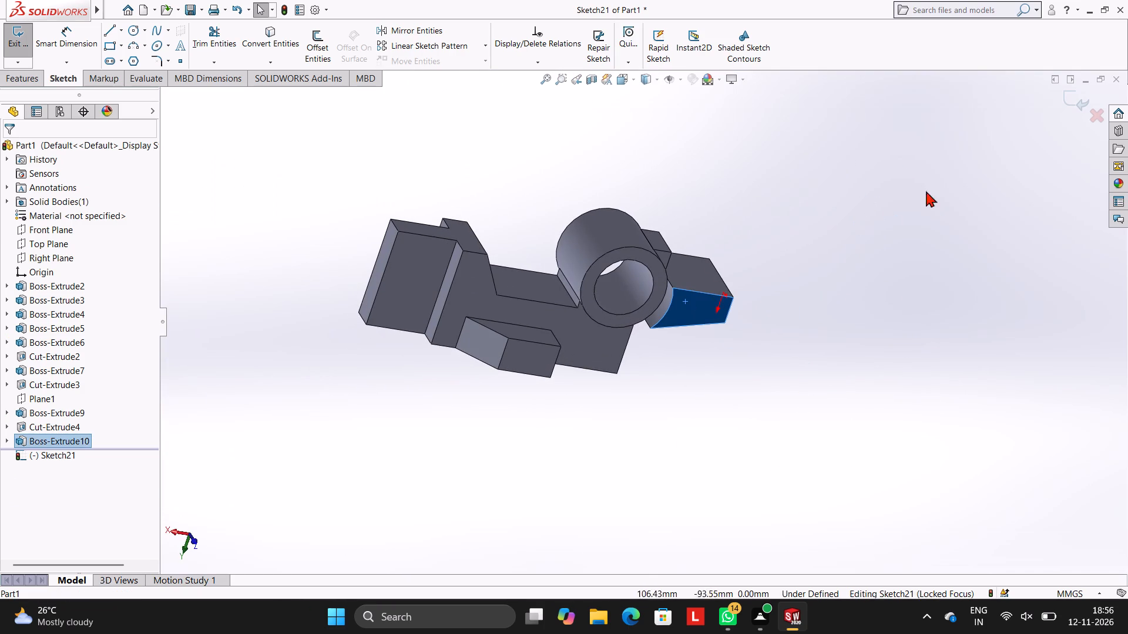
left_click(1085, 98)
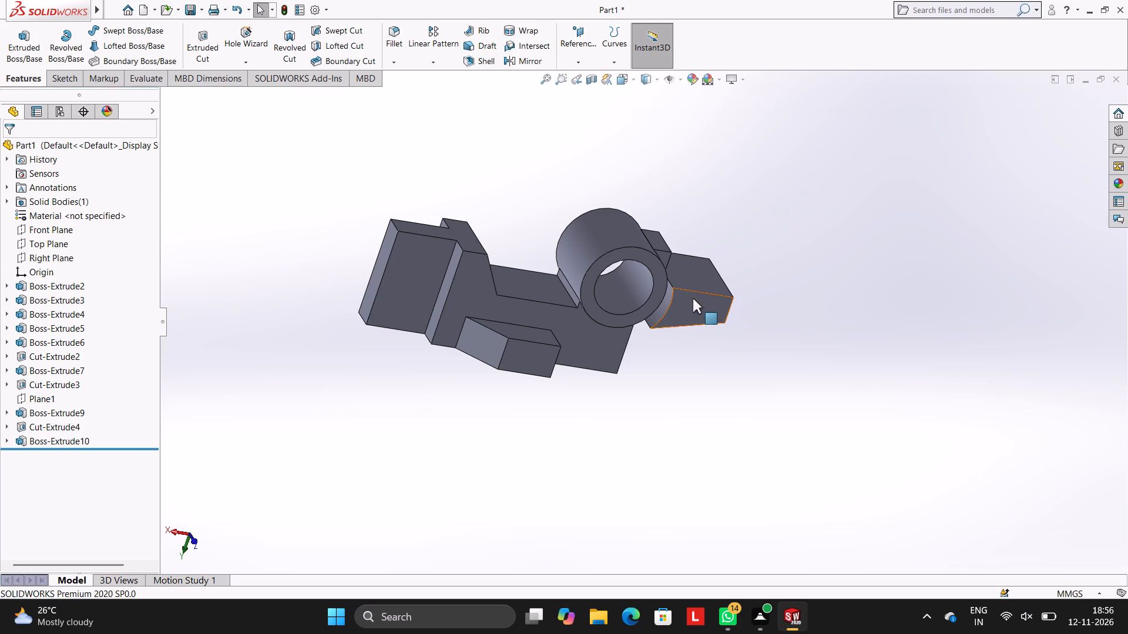
Start a sketch on the tapered arm's side face and trace its sloped edge up to the ring with a line about 35 mm long.
left_click(693, 298)
left_click(743, 265)
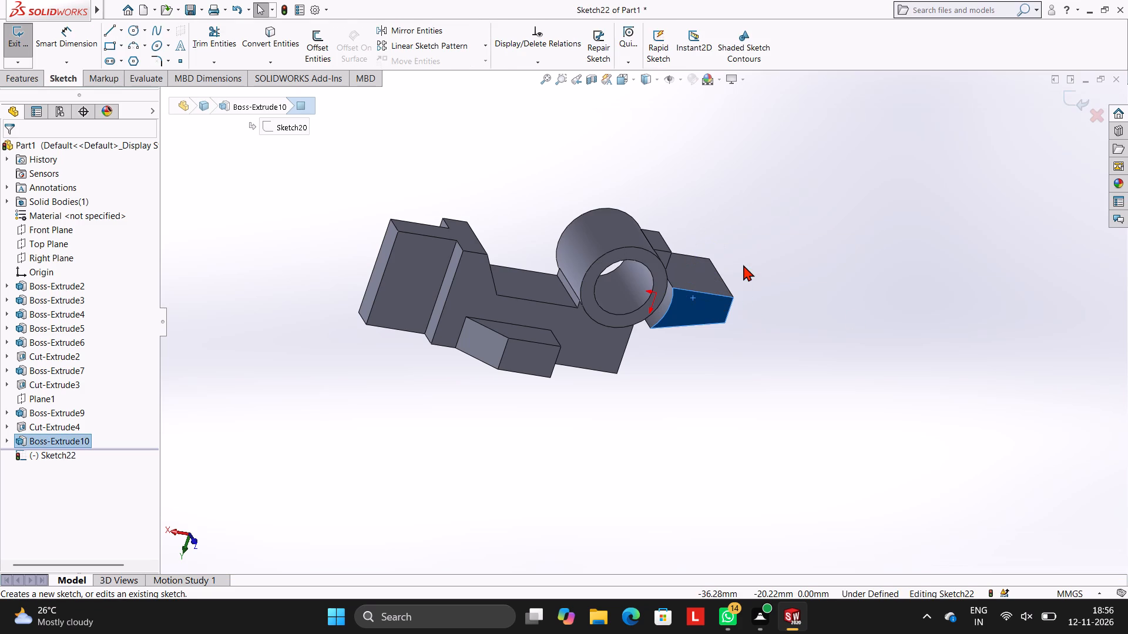
key("ctrl+8")
scroll(630, 303, "up", 2)
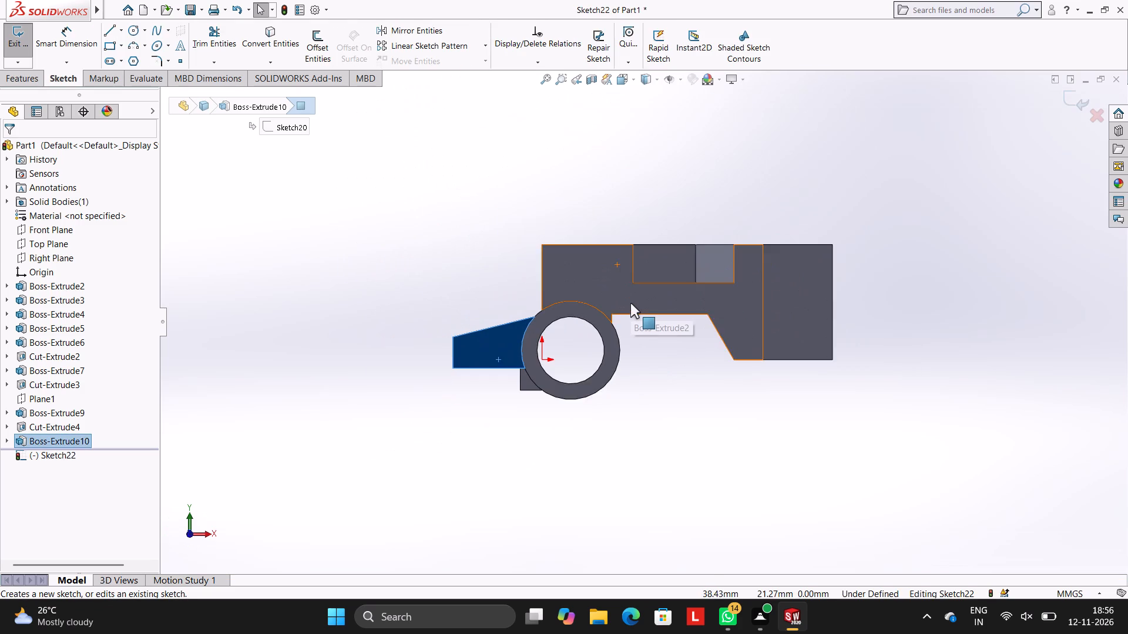
scroll(630, 303, "down", 3)
scroll(617, 387, "up", 2)
scroll(617, 383, "down", 2)
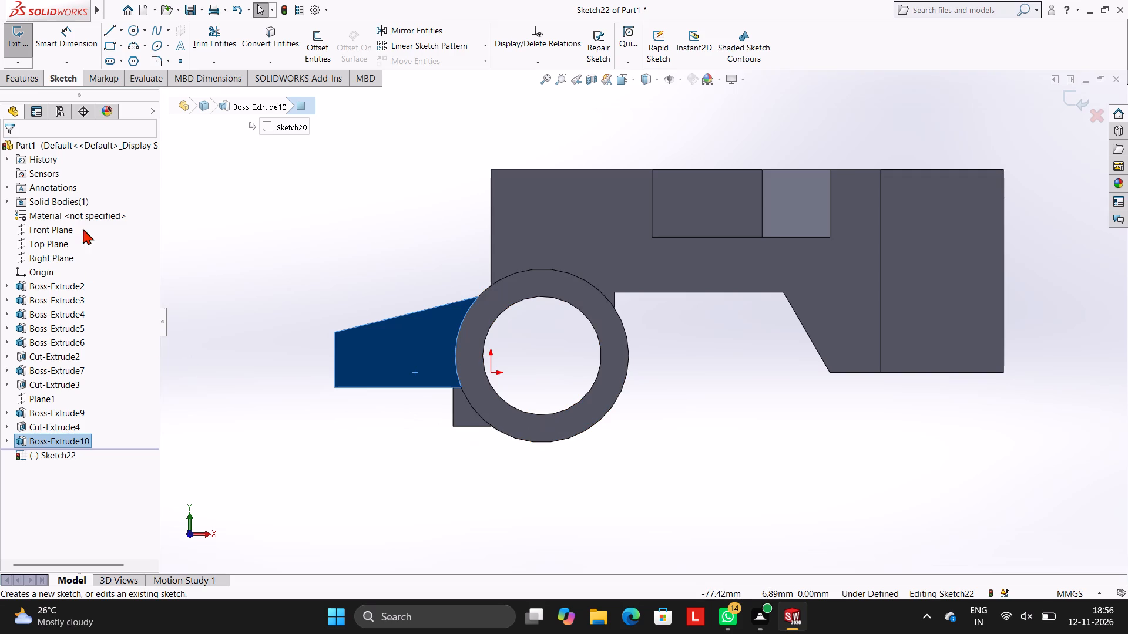
left_click(108, 24)
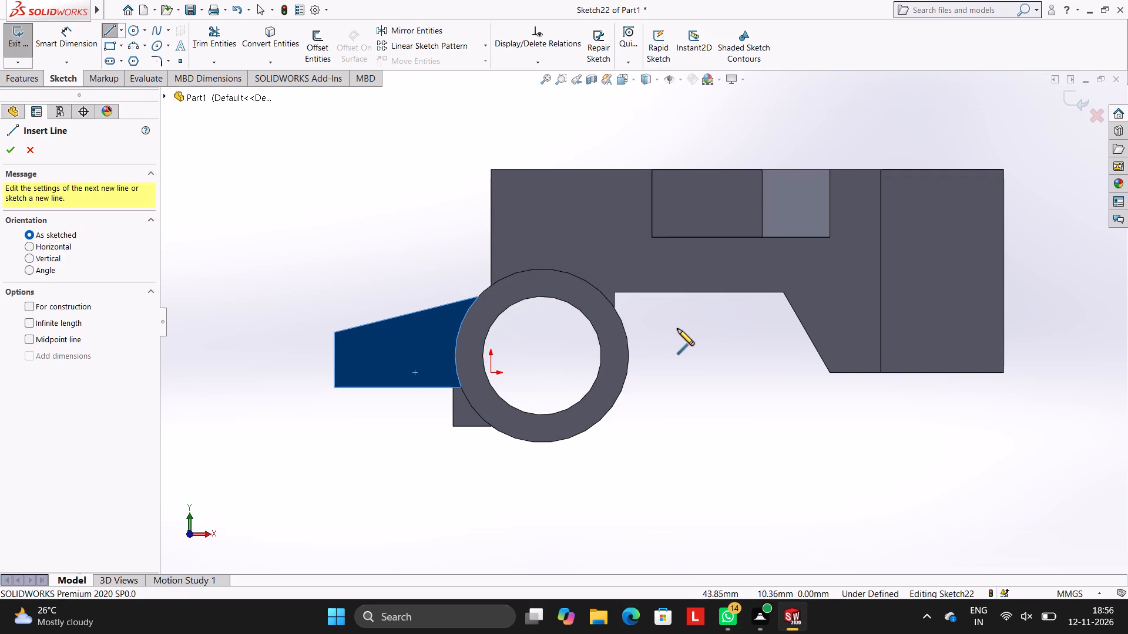
scroll(678, 329, "down", 2)
scroll(357, 349, "up", 2)
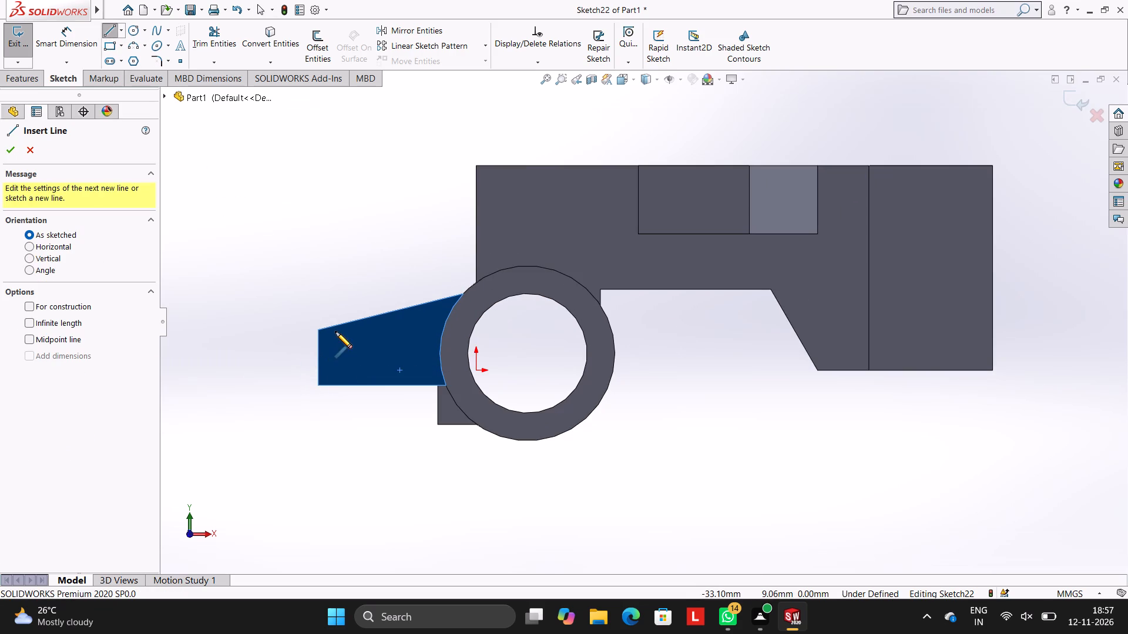
left_click(317, 330)
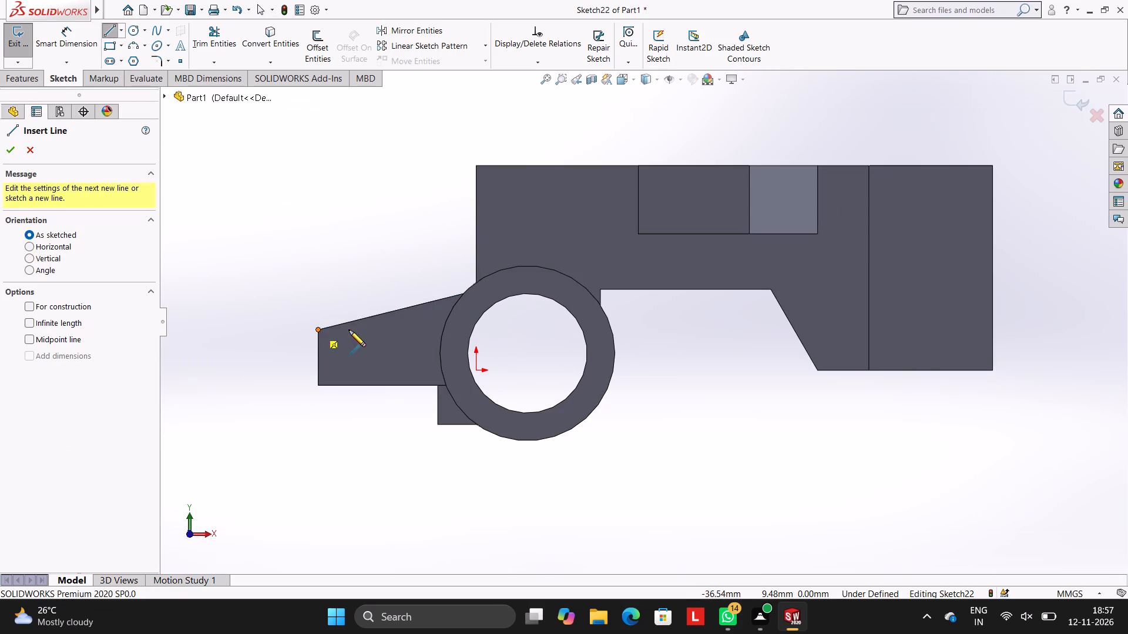
left_click(463, 295)
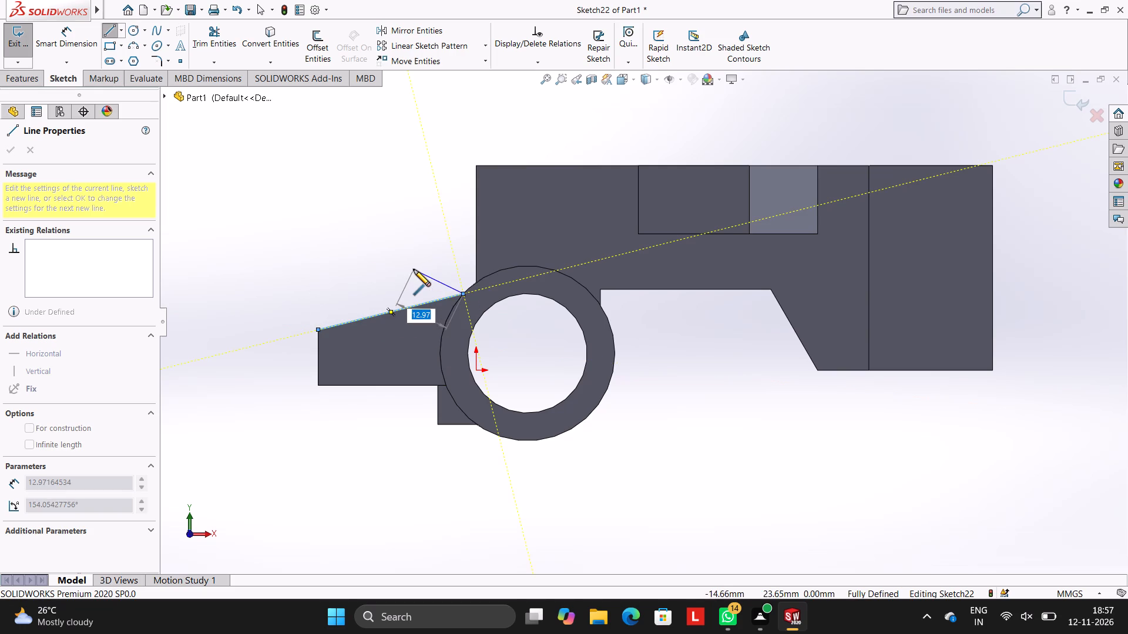
key("Escape")
key("Escape")
key("Escape")
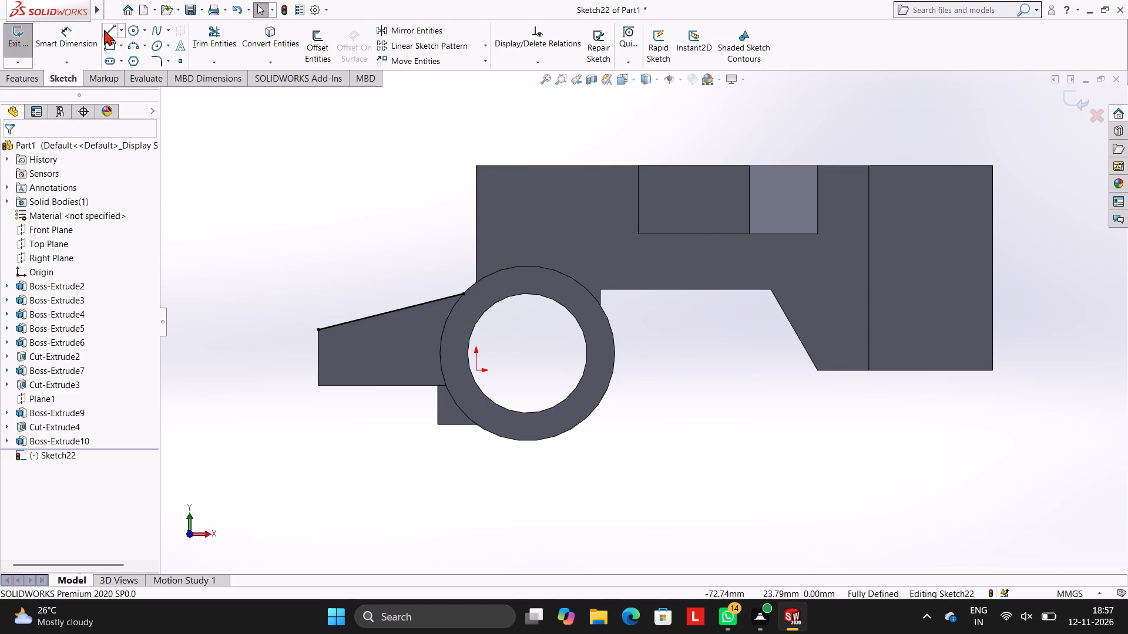
Trace the arm's 13 mm vertical end edge and its straight bottom edge, about 29.9 mm long, up to the ring.
left_click(104, 29)
scroll(513, 344, "down", 1)
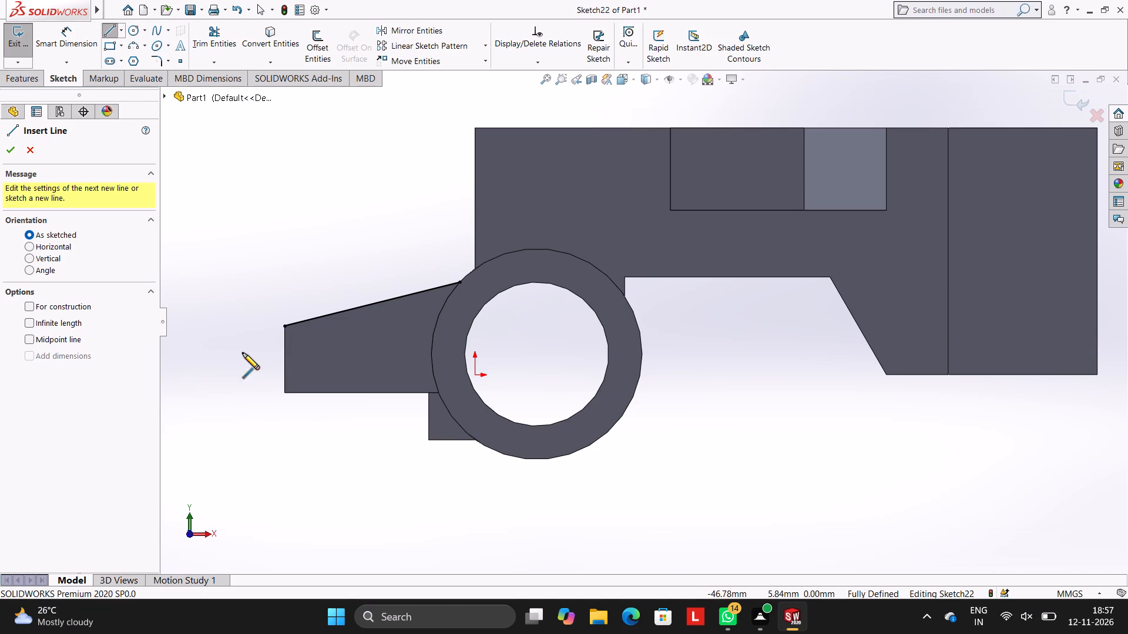
left_click(284, 326)
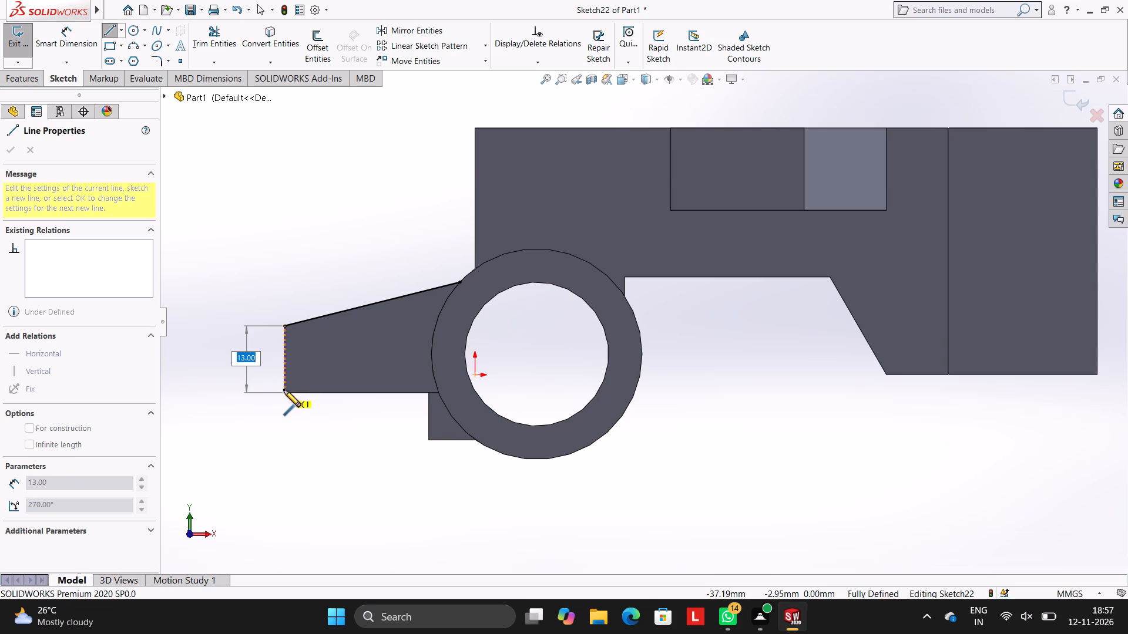
left_click(283, 393)
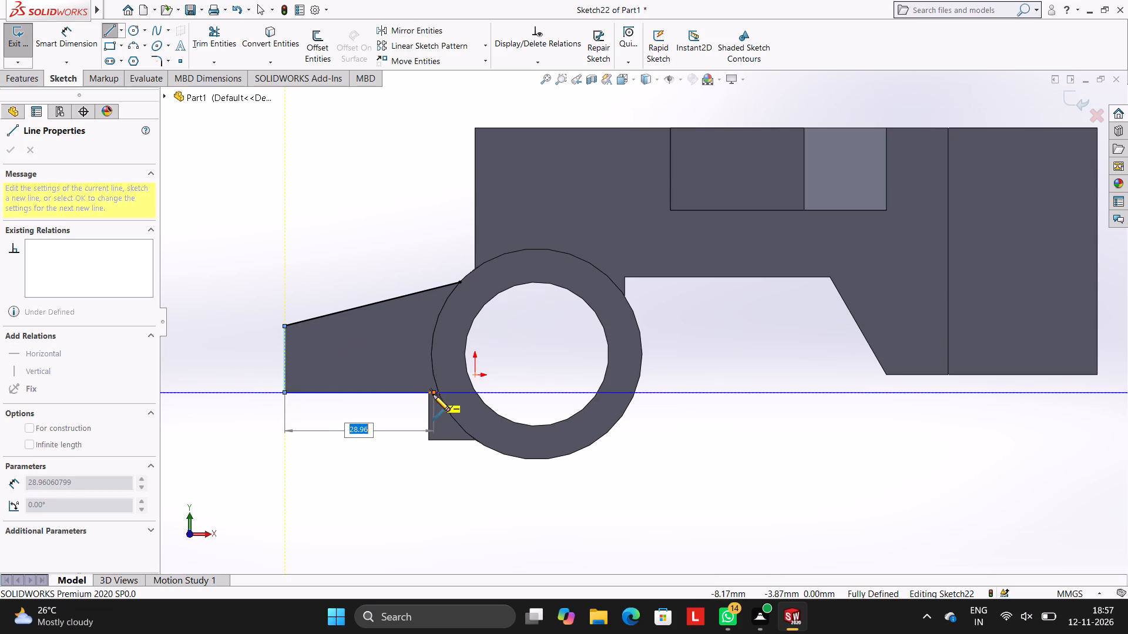
scroll(429, 393, "down", 5)
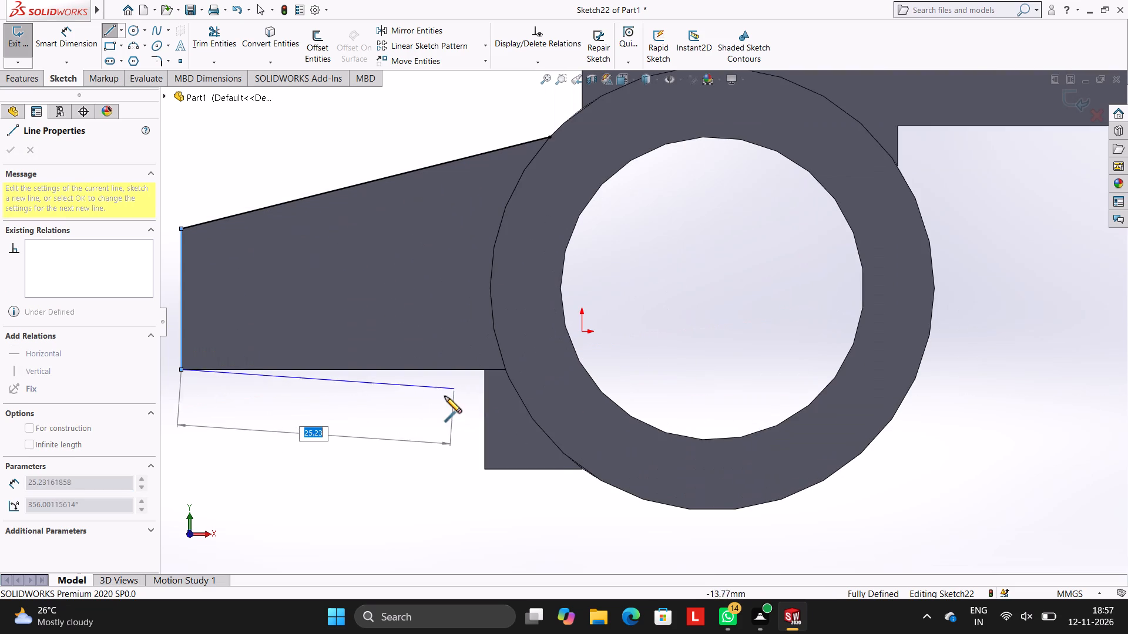
left_click(506, 370)
key("Escape")
key("Escape")
key("Escape")
Sketch a circle centred on the ring's bore and matching the ring's outer edge.
scroll(559, 302, "up", 1)
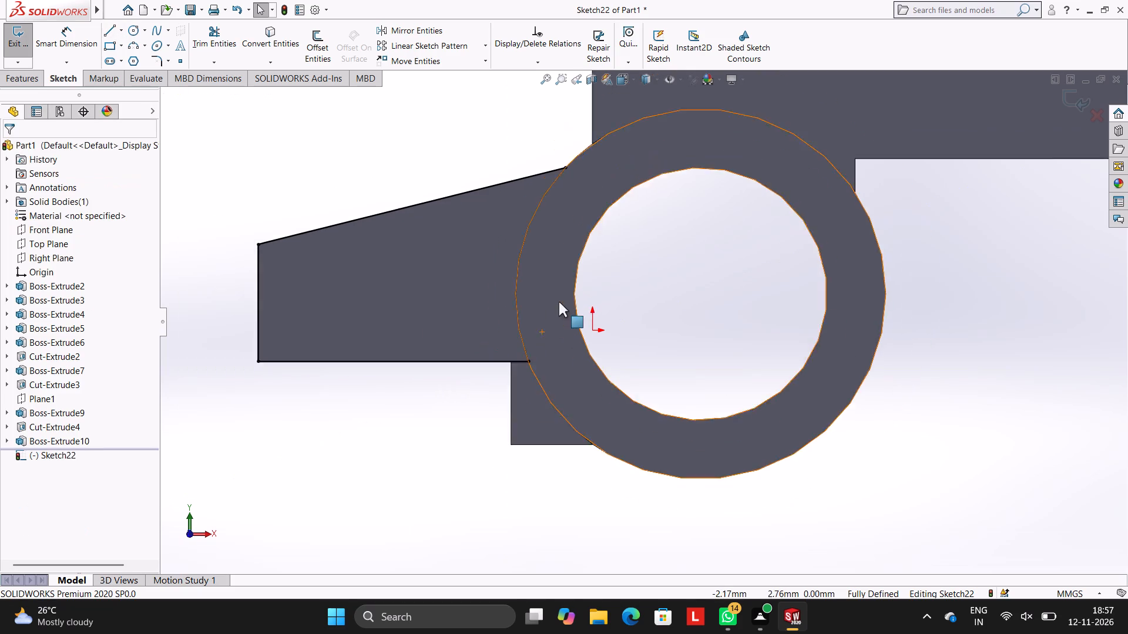
scroll(559, 302, "up", 2)
scroll(559, 302, "down", 1)
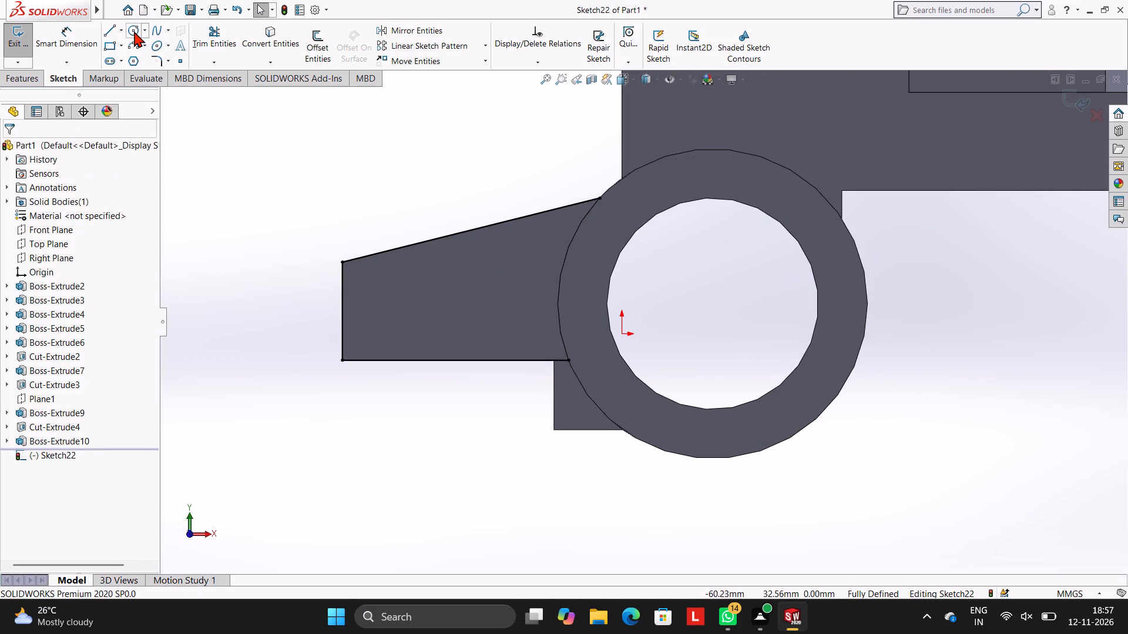
left_click(134, 31)
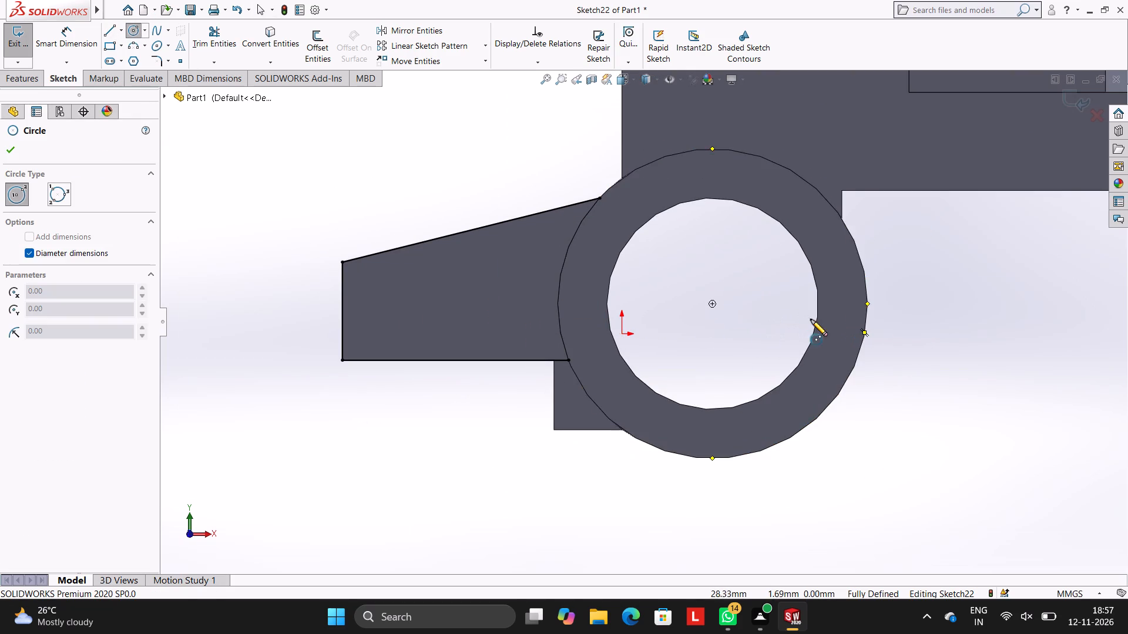
left_click(711, 305)
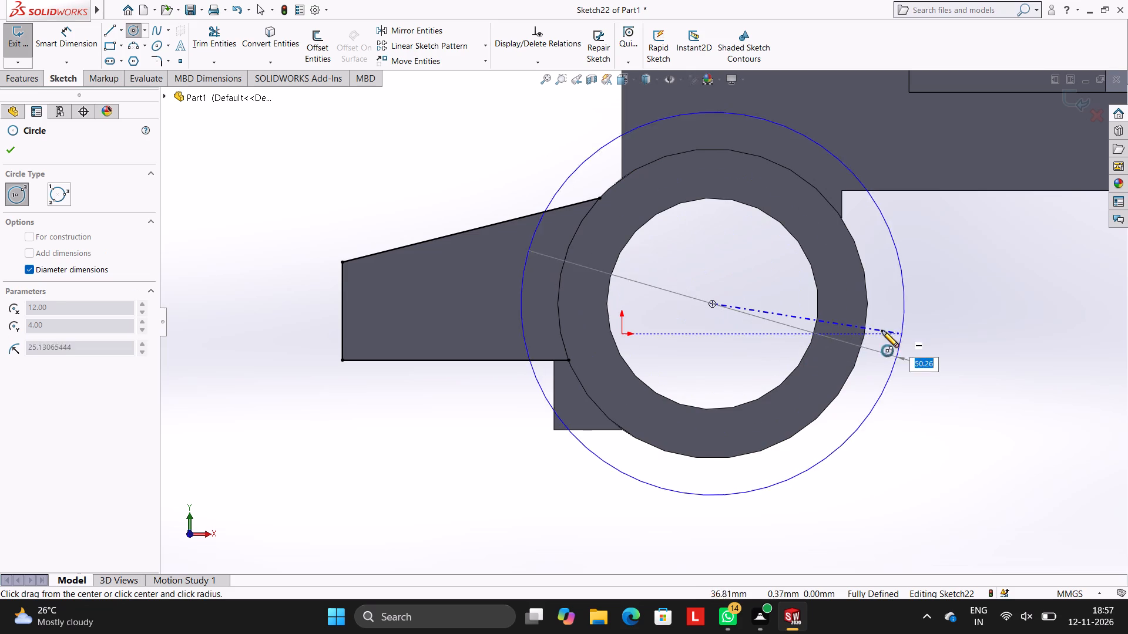
left_click(867, 326)
key("Escape")
key("Escape")
key("Escape")
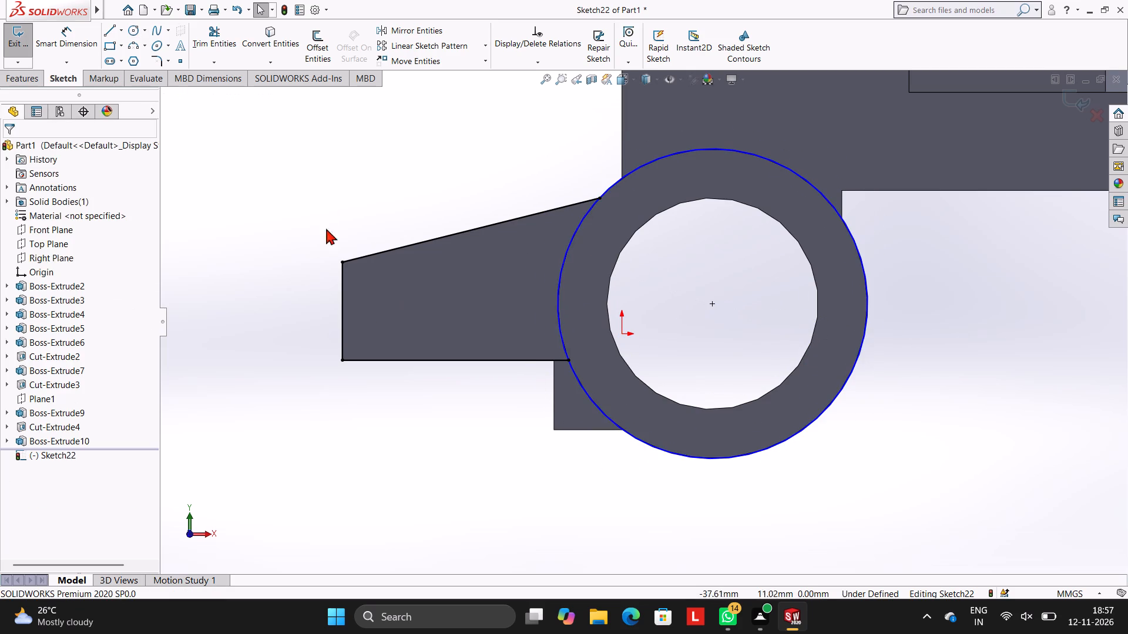
Trim the circle so that only the arc joining the sloped and bottom lines closes the arm profile.
left_click(218, 31)
left_click(657, 160)
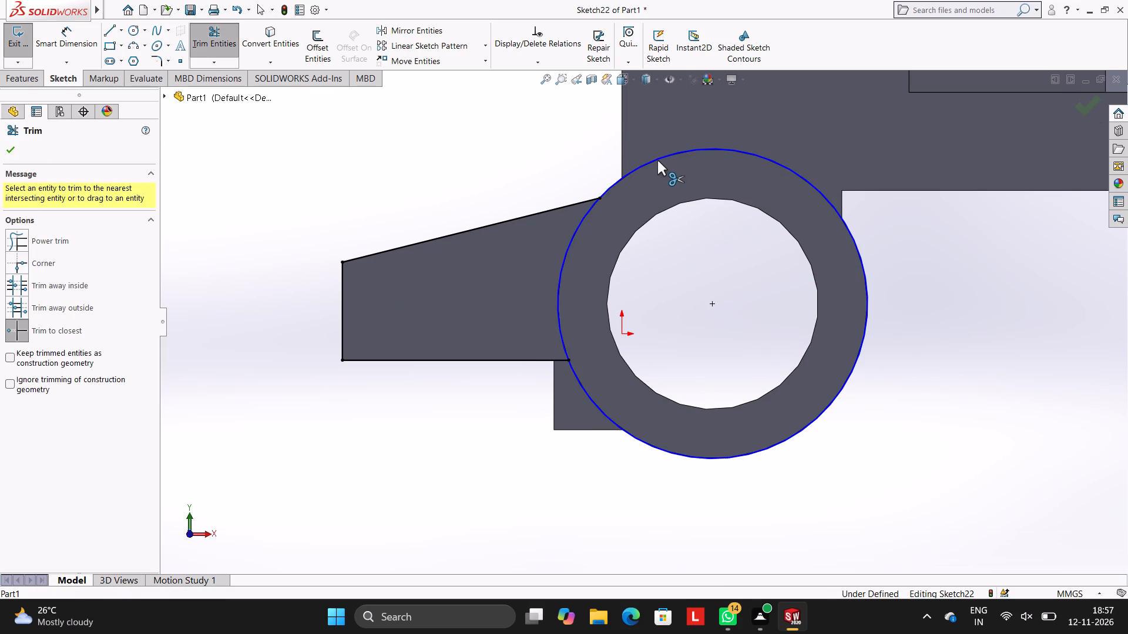
key("Escape")
scroll(850, 365, "up", 2)
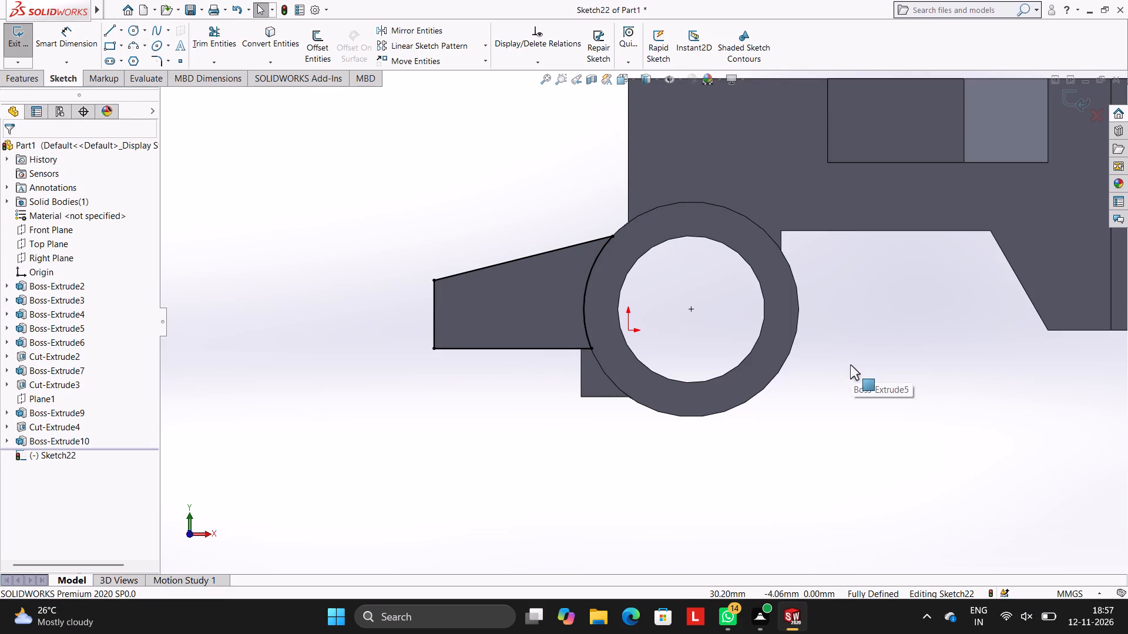
Extrude-cut the closed arm profile with a blind depth of 18 mm into the tapered arm.
middle_click_drag(869, 355, 871, 285)
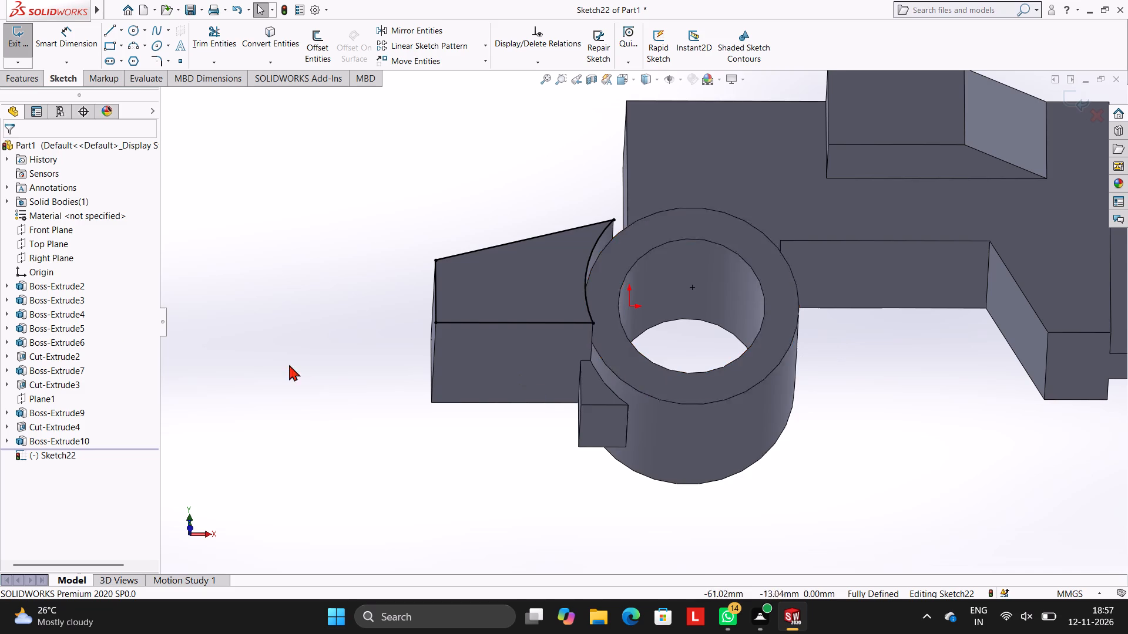
left_click(29, 73)
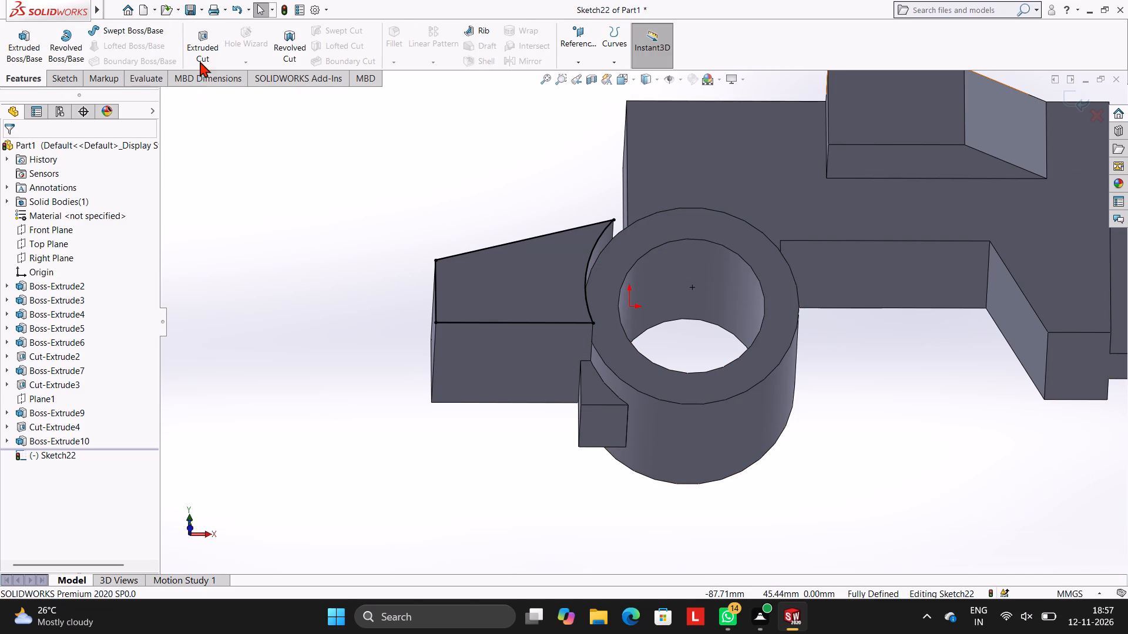
left_click(204, 45)
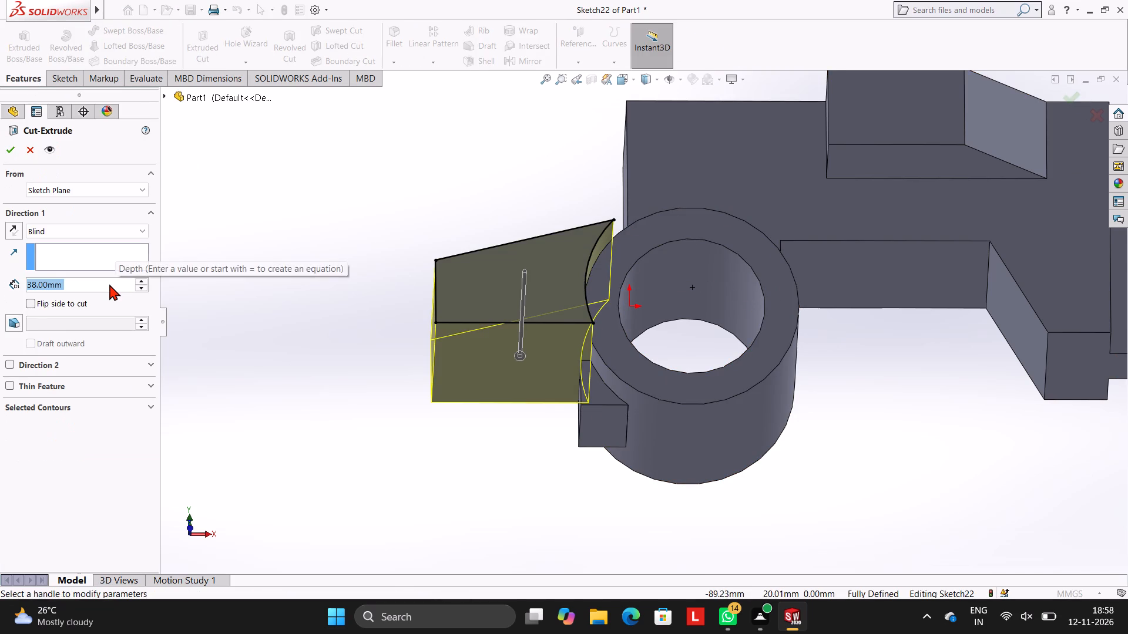
type("18")
key("Return")
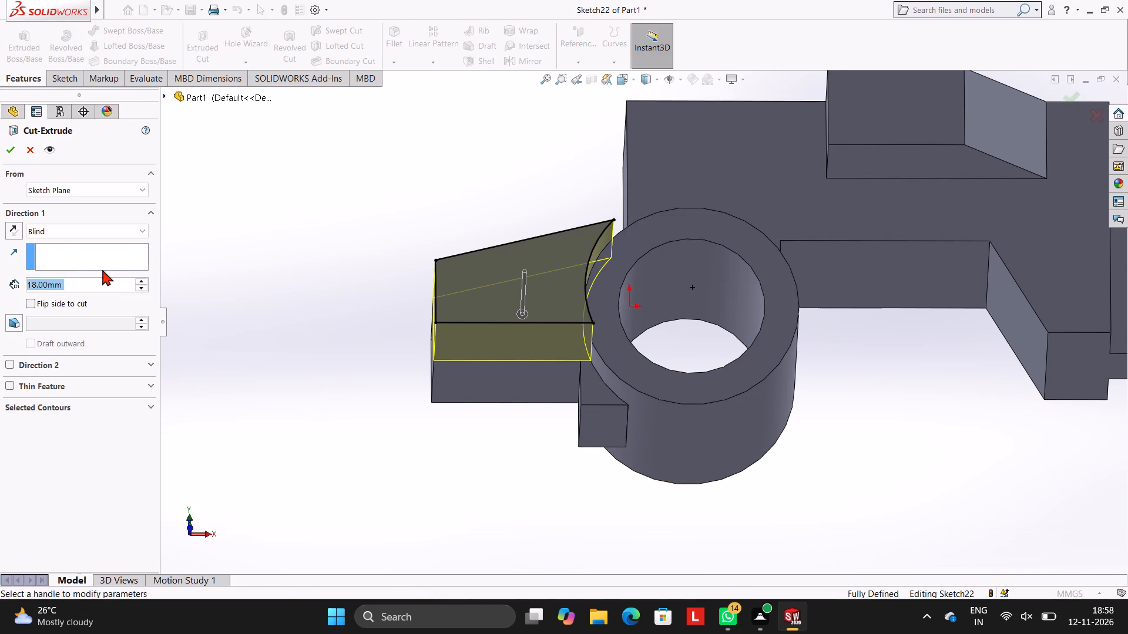
left_click(12, 146)
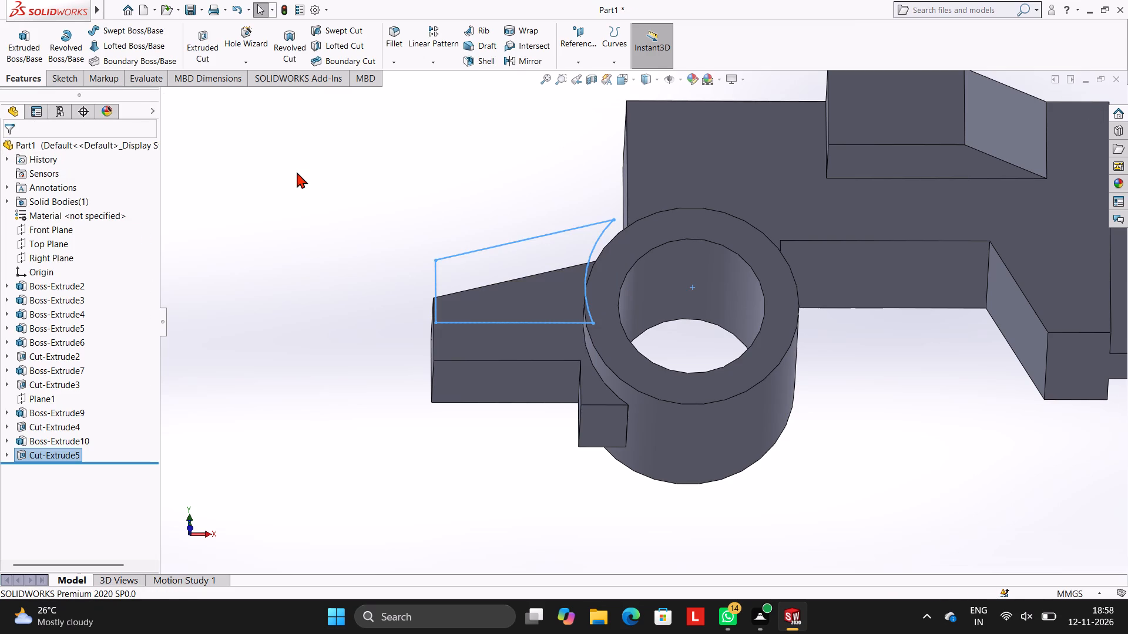
left_click(297, 172)
Examine the shortened arm, the small block beside it and the ring boss from underneath and from the opposite side.
middle_click_drag(683, 439, 695, 284)
scroll(758, 426, "up", 2)
middle_click_drag(850, 443, 835, 227)
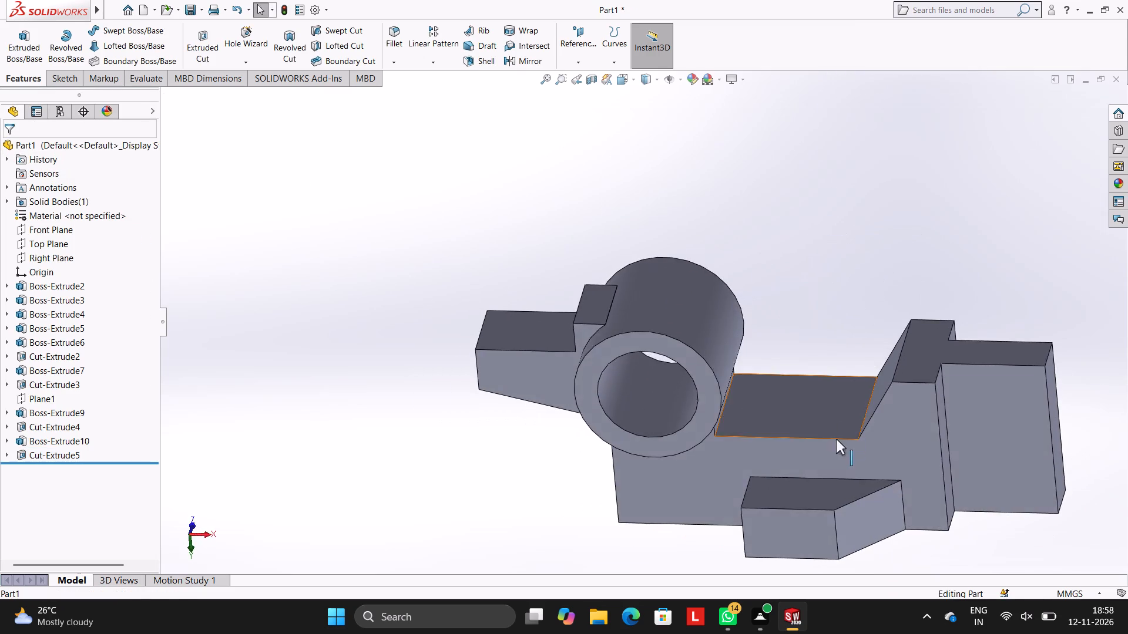
middle_click_drag(838, 429, 834, 311)
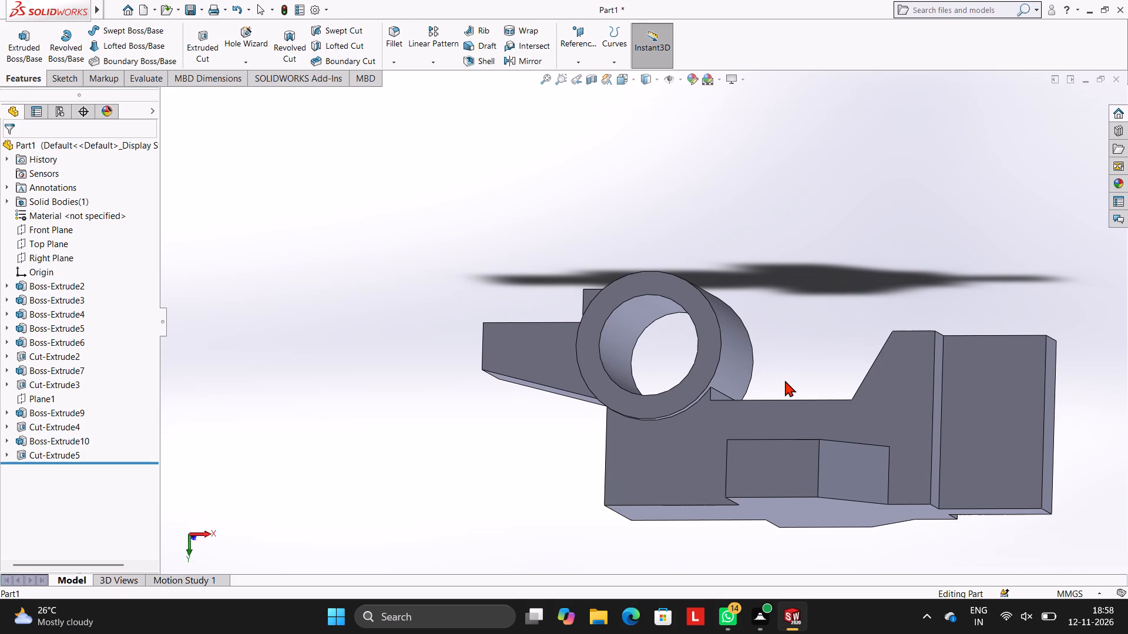
scroll(636, 394, "up", 3)
middle_click_drag(727, 299, 737, 383)
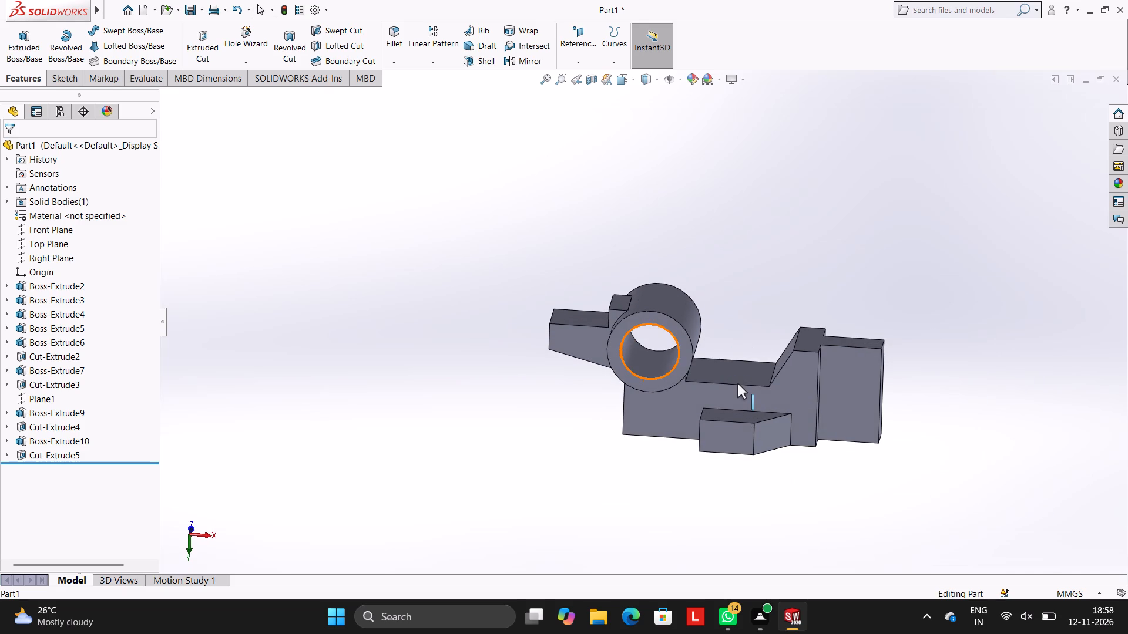
scroll(639, 296, "down", 4)
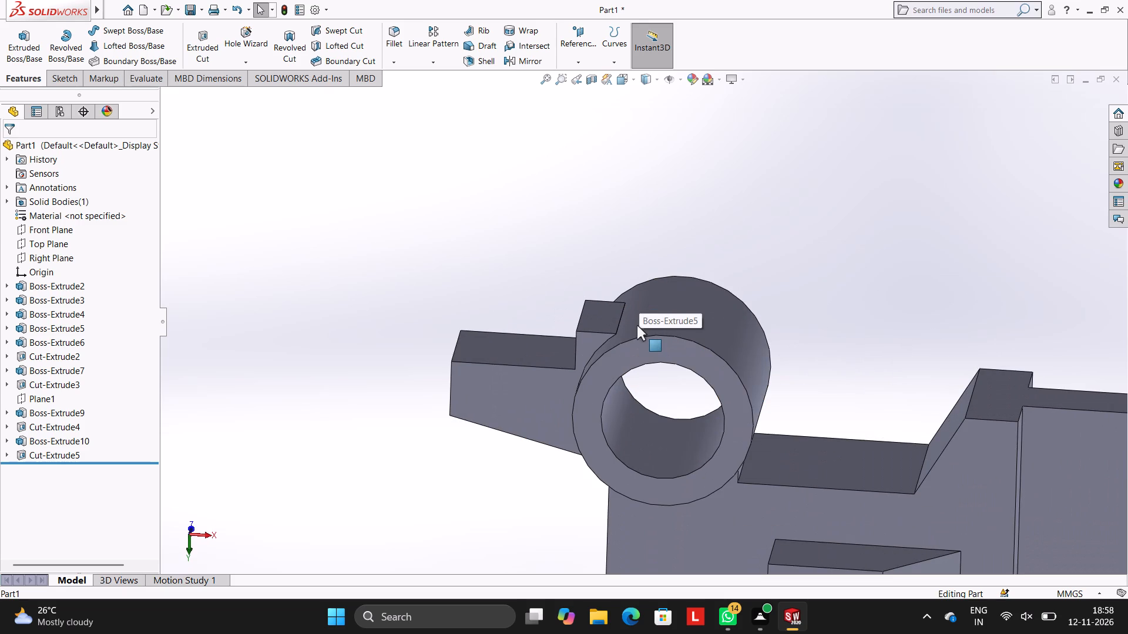
middle_click_drag(726, 245, 727, 269)
scroll(726, 245, "down", 1)
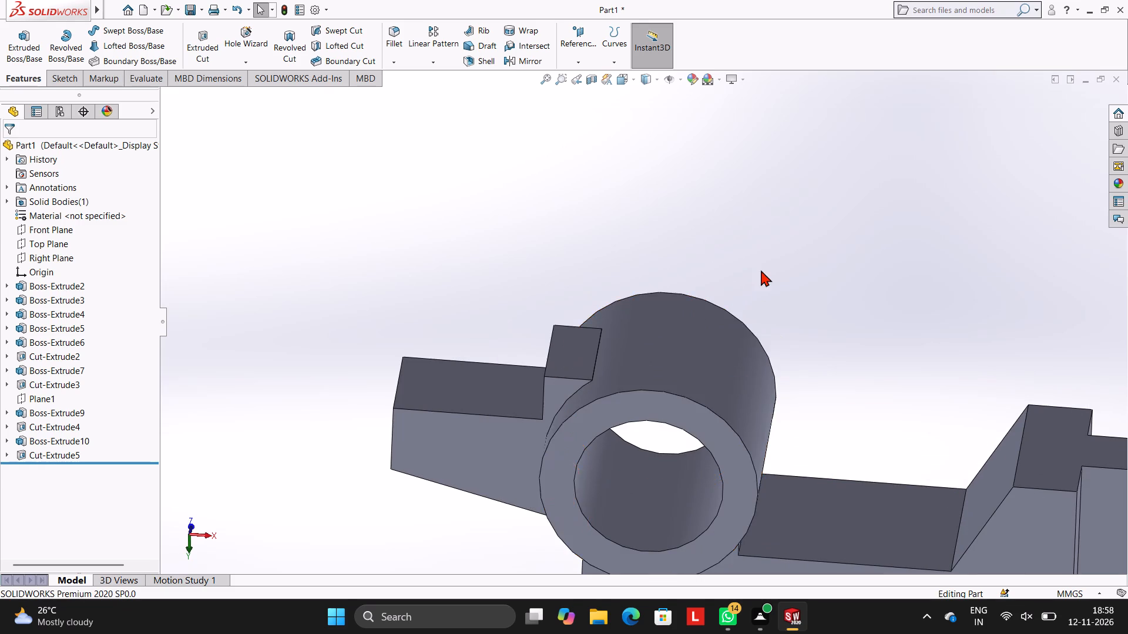
middle_click_drag(761, 270, 764, 197)
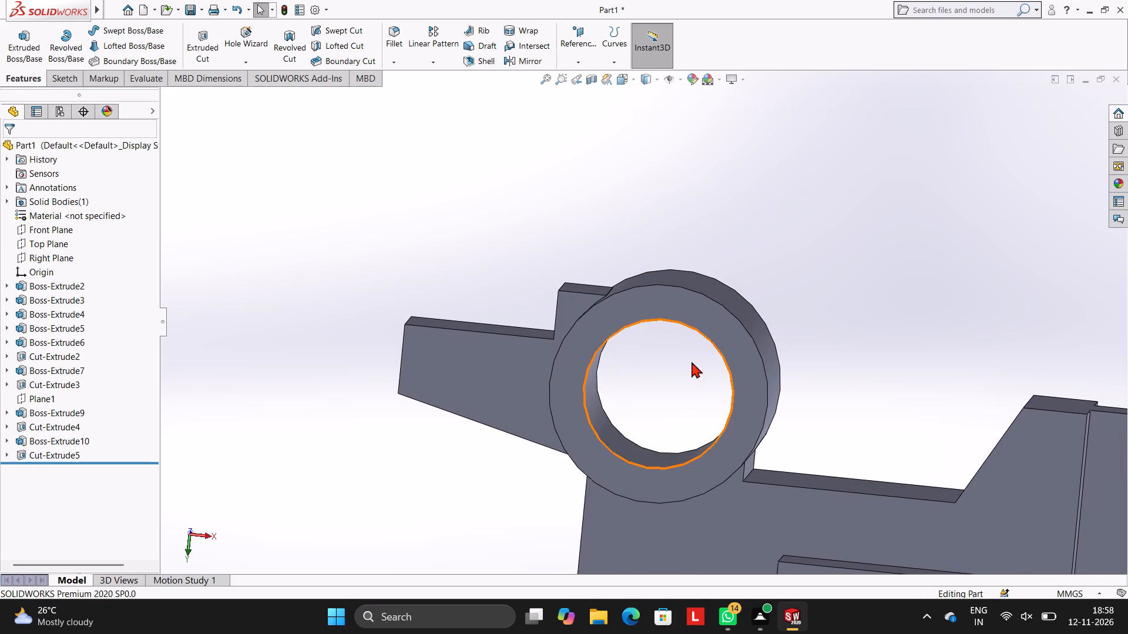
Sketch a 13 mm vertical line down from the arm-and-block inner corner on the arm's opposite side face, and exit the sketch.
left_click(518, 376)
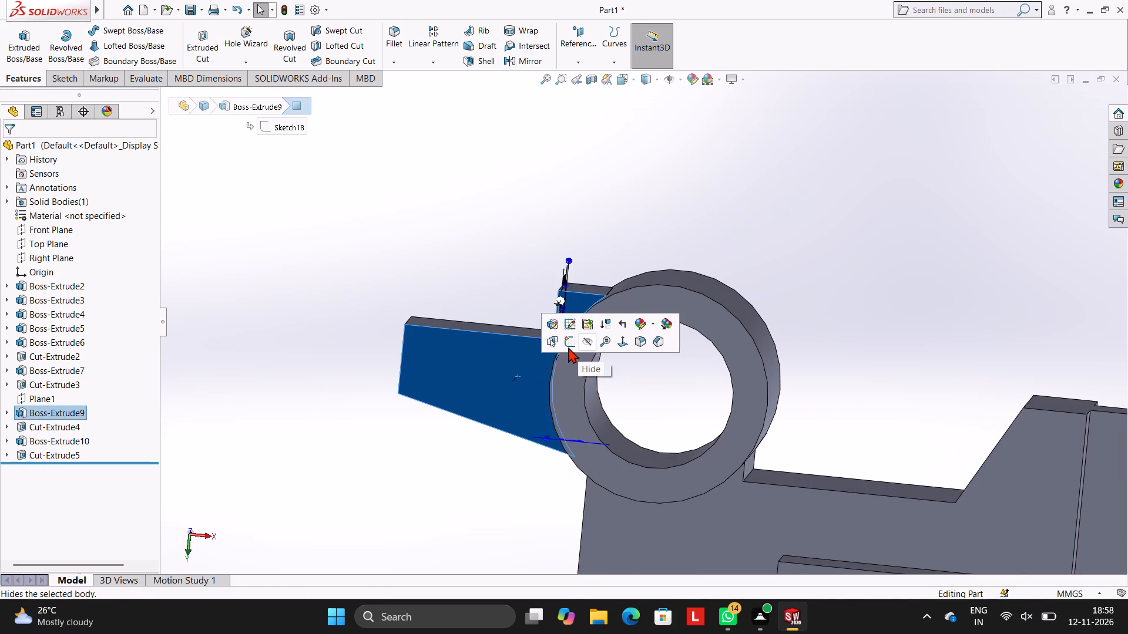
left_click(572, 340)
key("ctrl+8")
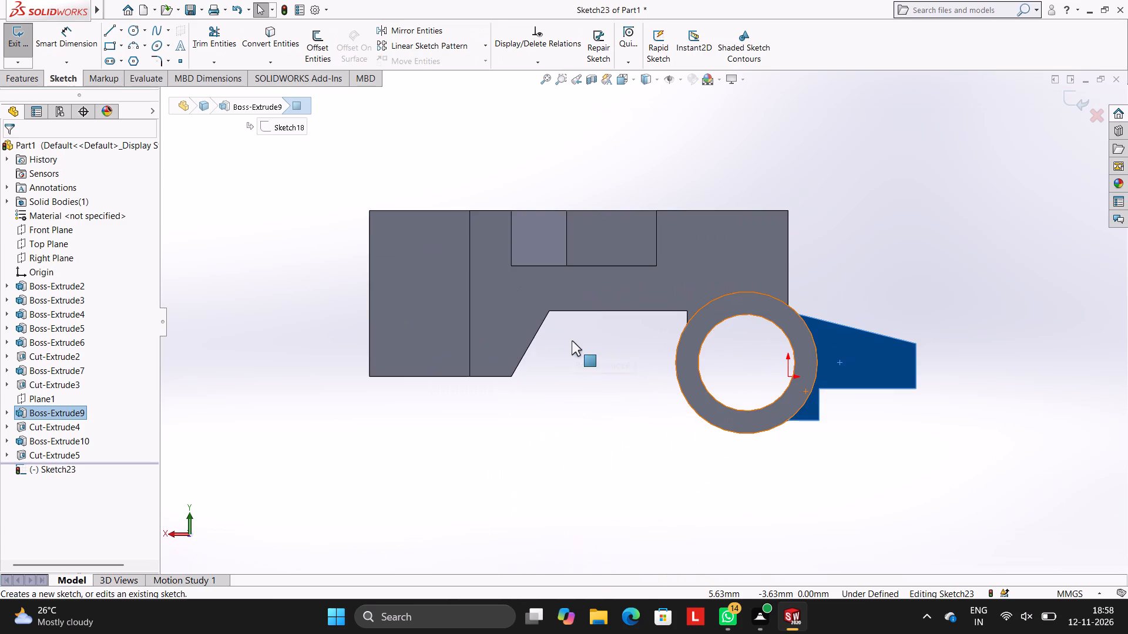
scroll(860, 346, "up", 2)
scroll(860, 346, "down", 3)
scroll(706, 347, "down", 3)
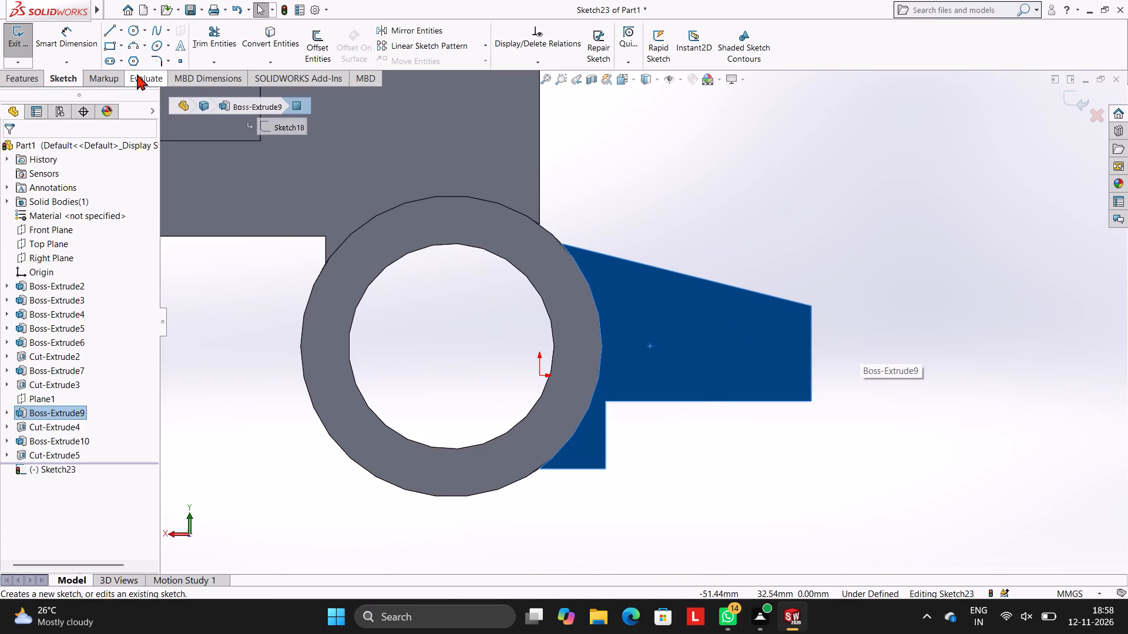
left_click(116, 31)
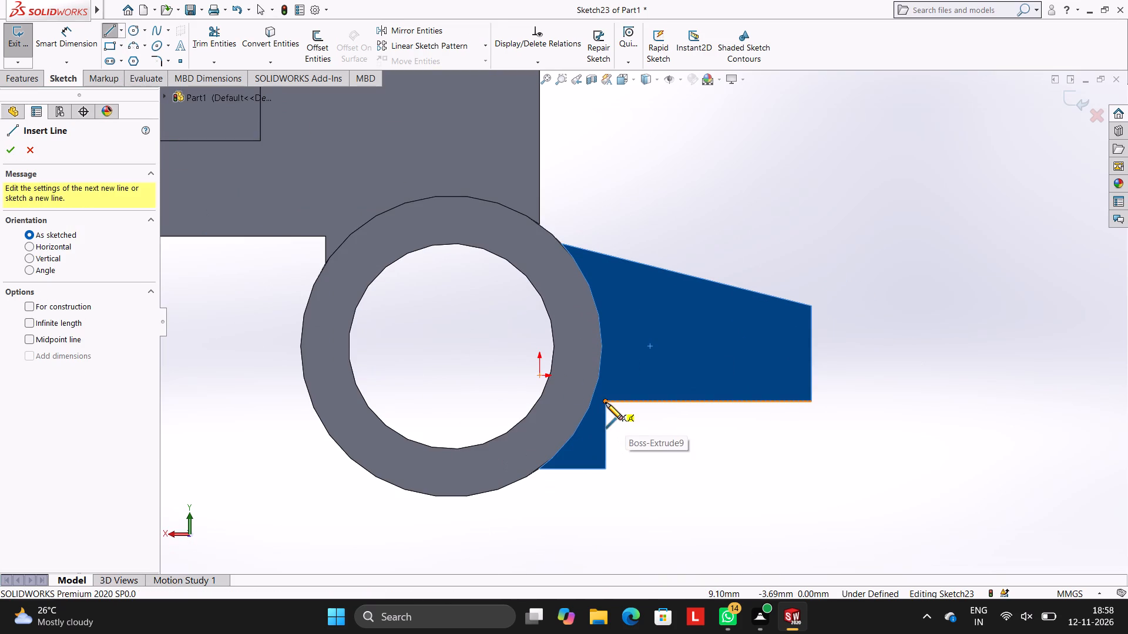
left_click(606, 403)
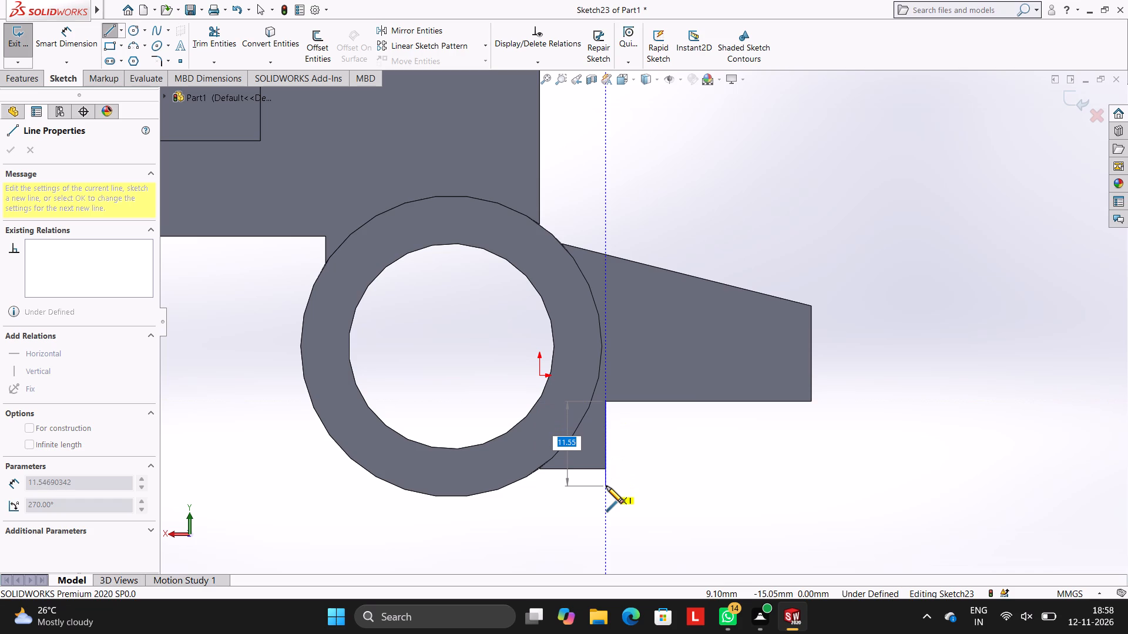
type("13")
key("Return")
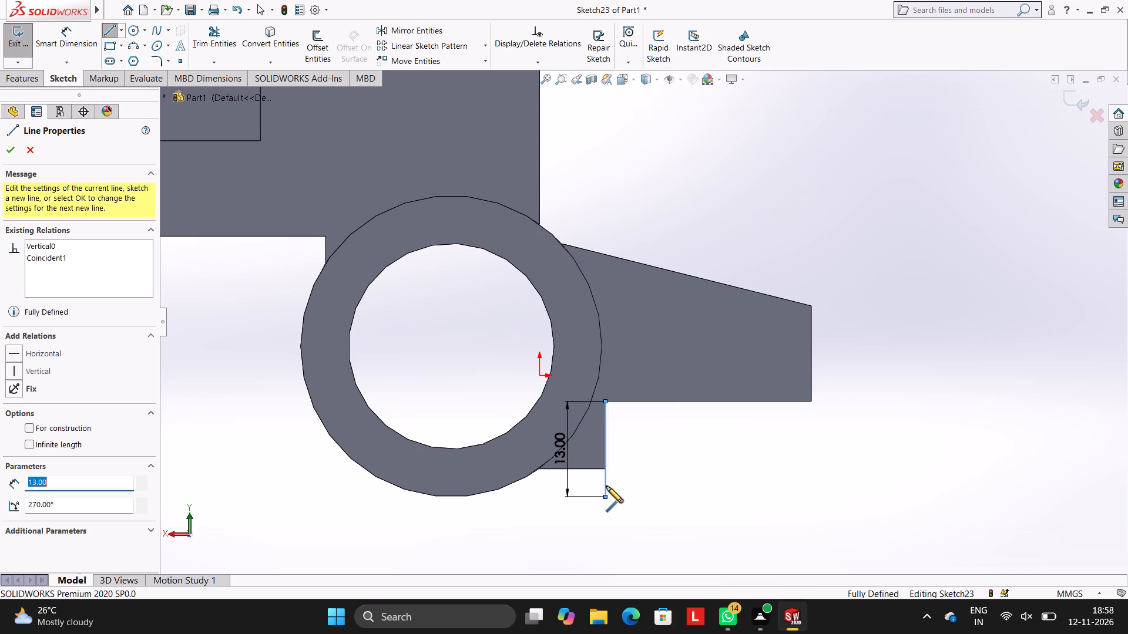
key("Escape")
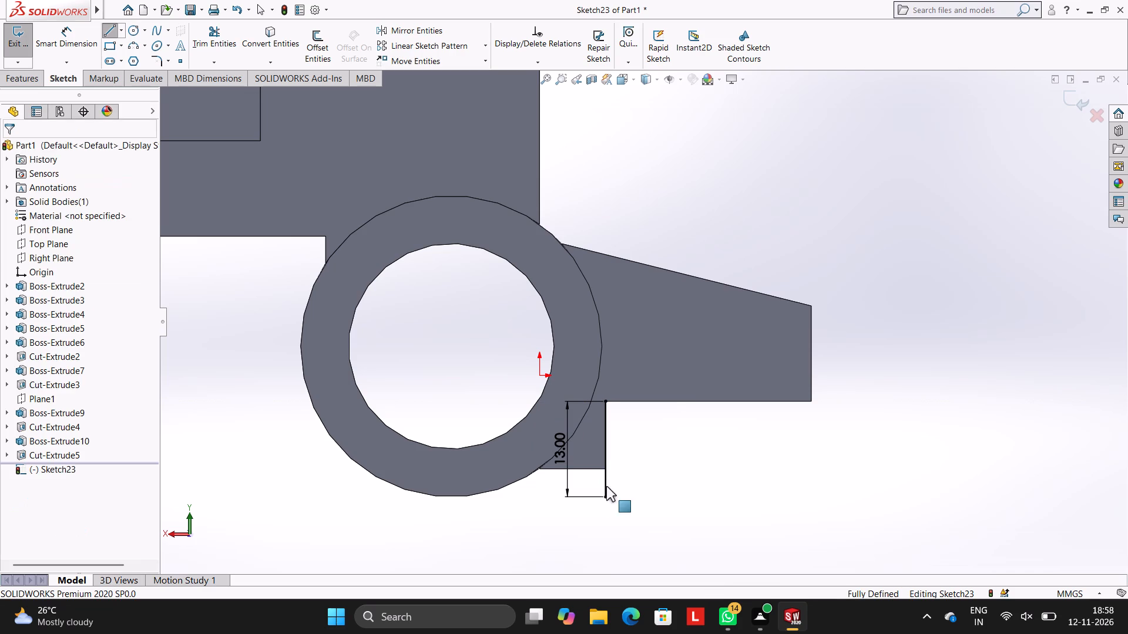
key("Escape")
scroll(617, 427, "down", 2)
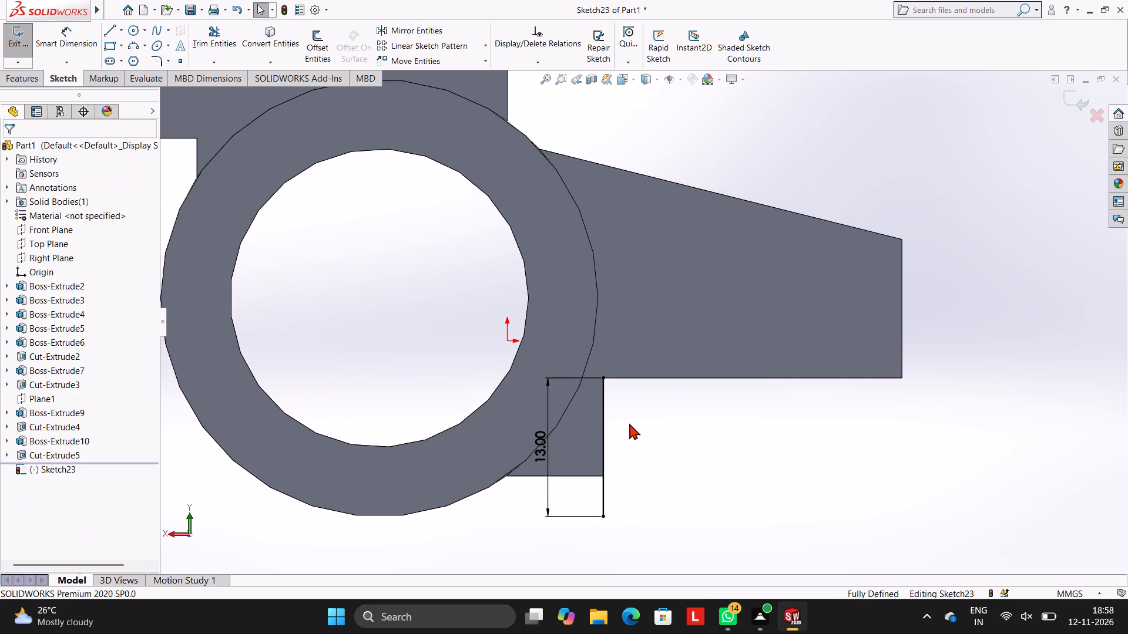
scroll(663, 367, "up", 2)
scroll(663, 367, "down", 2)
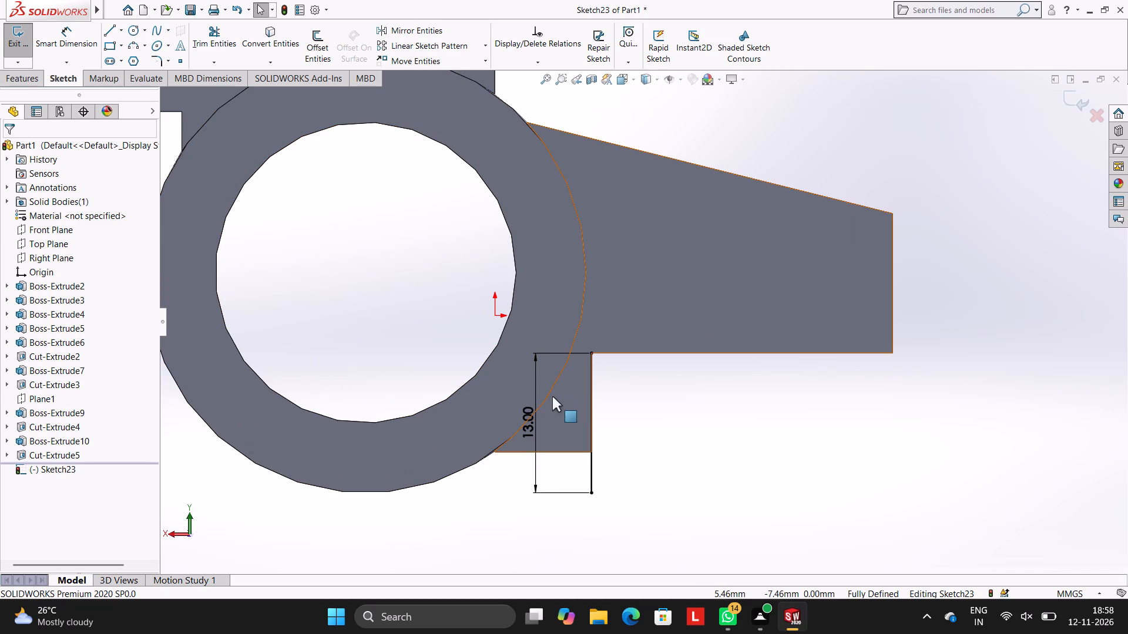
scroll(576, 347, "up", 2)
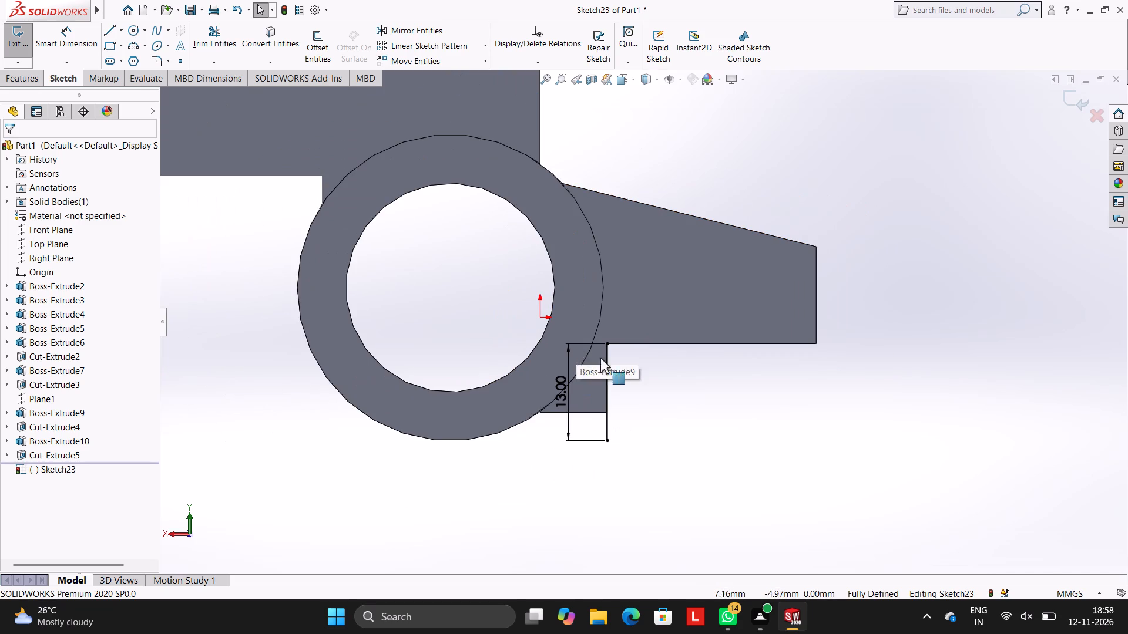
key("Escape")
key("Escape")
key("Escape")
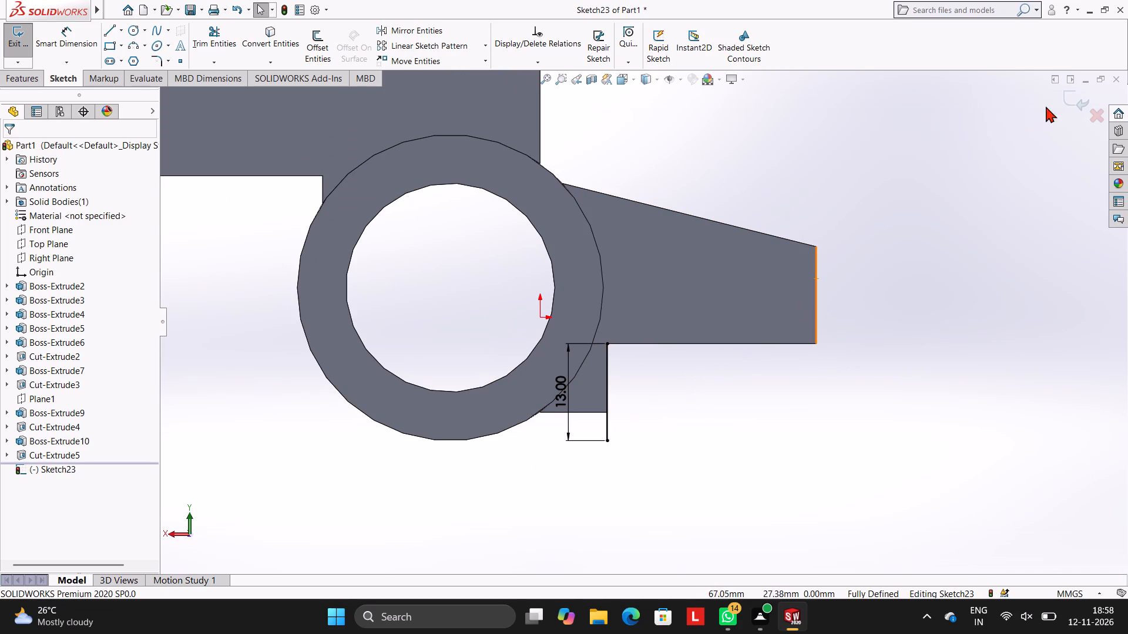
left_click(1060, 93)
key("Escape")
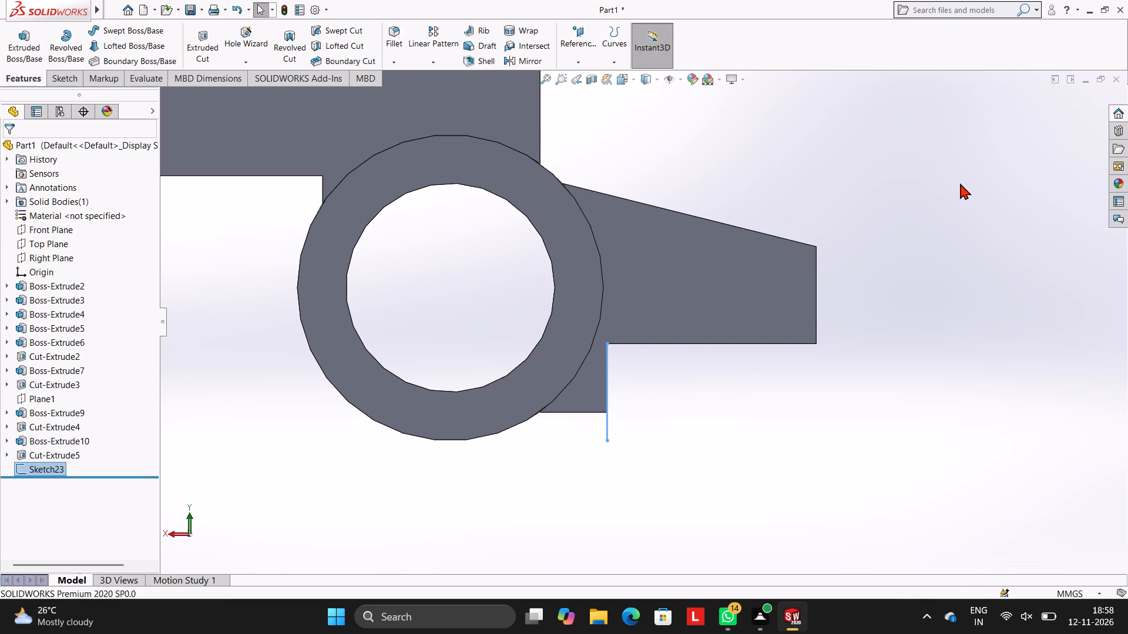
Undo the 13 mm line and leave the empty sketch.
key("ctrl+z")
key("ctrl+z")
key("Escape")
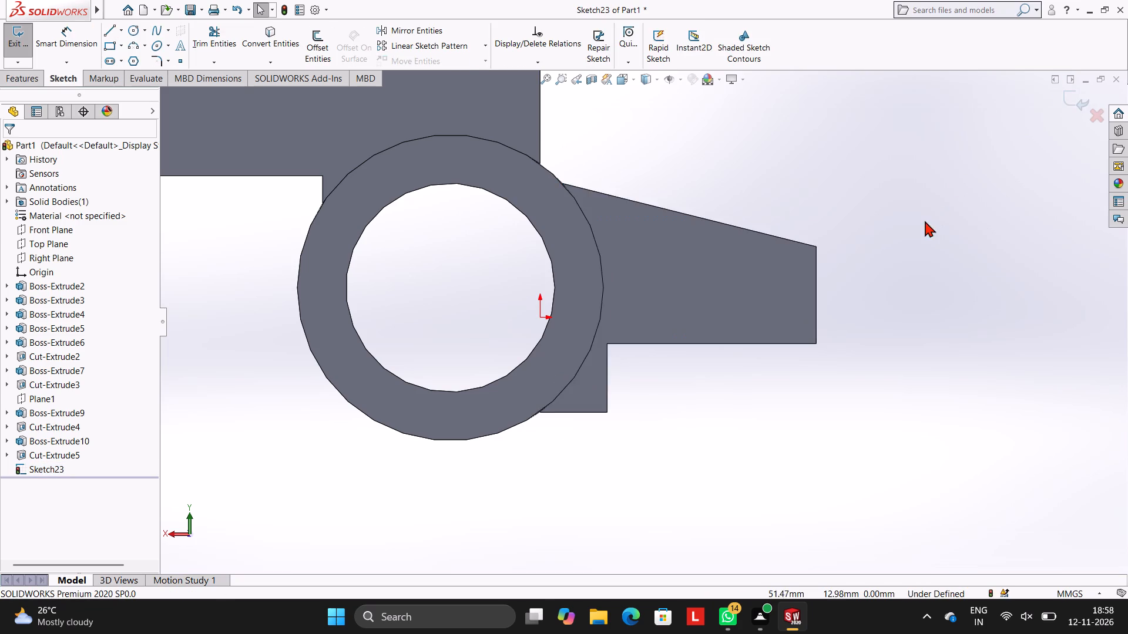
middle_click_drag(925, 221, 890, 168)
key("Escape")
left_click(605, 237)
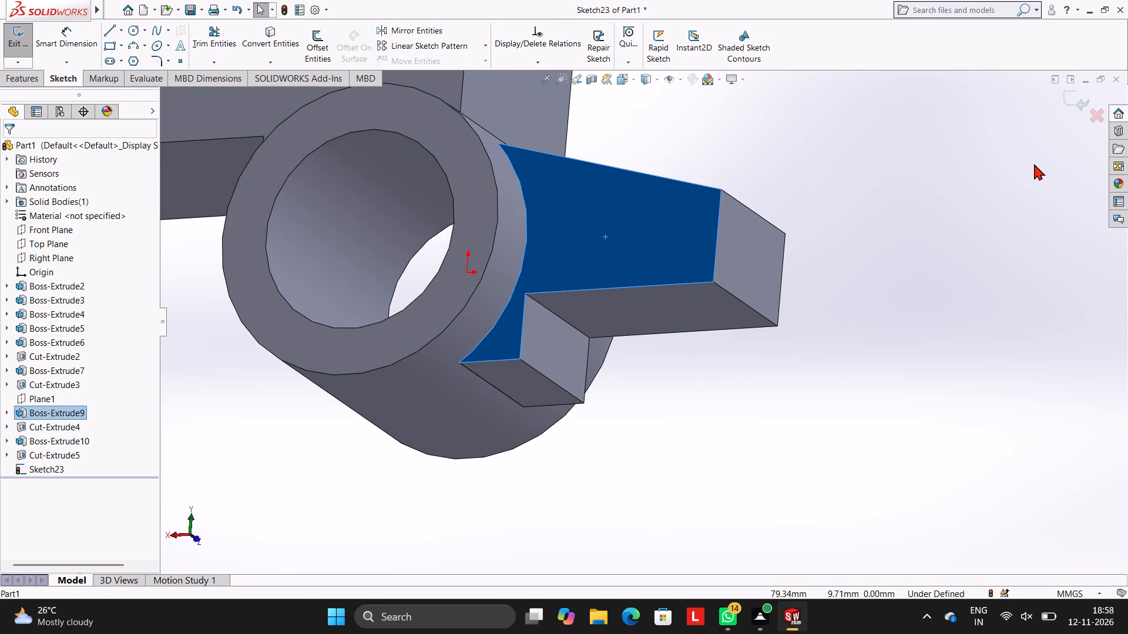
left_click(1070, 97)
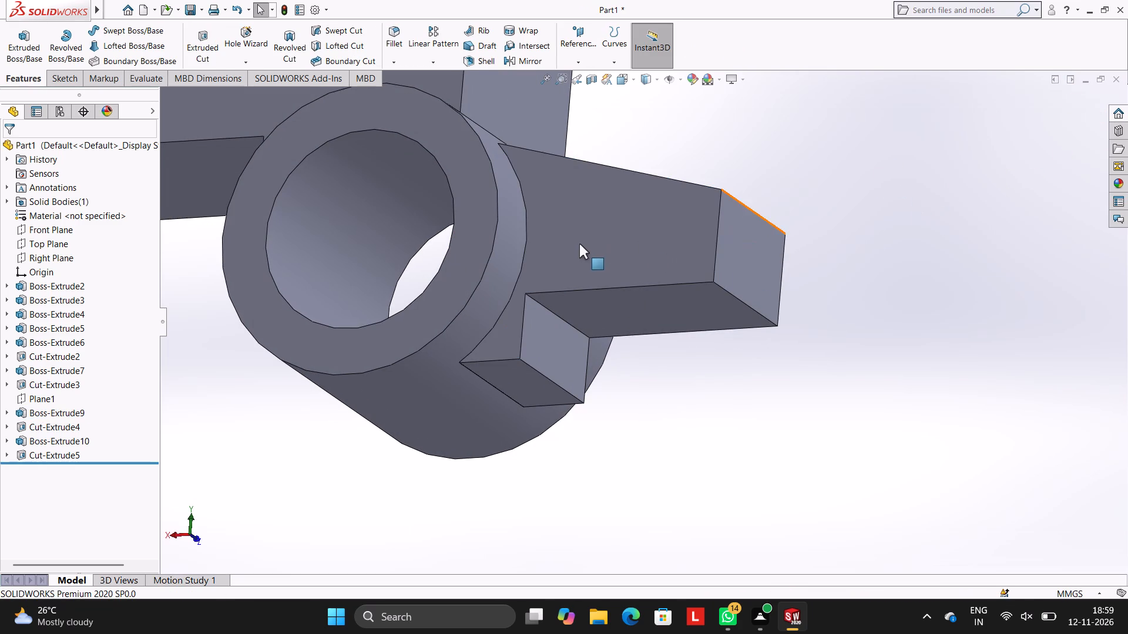
Start a new sketch on the arm's uncut side face with a 13 mm vertical line down from the arm-and-block inner corner.
left_click(572, 238)
left_click(621, 208)
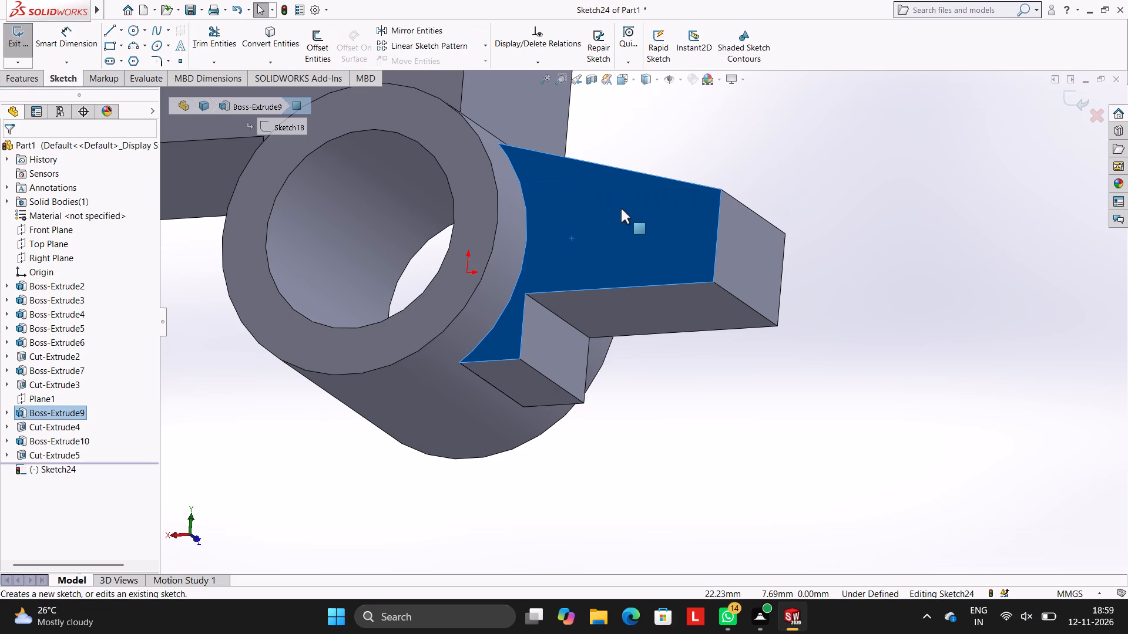
key("ctrl+8")
scroll(870, 369, "up", 2)
scroll(870, 369, "down", 3)
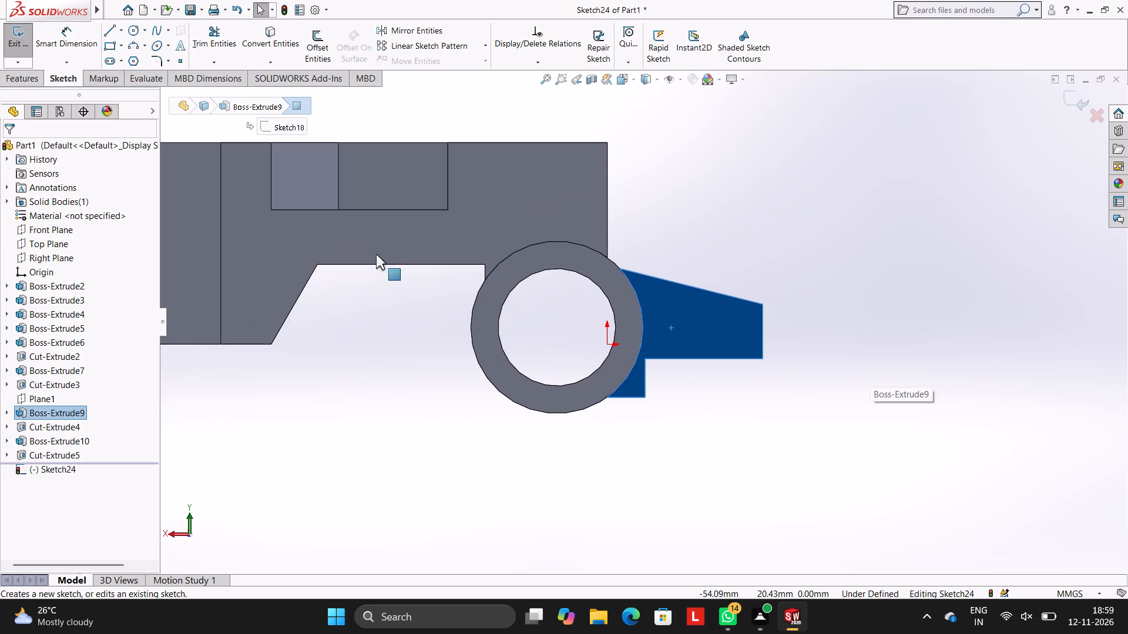
left_click(115, 35)
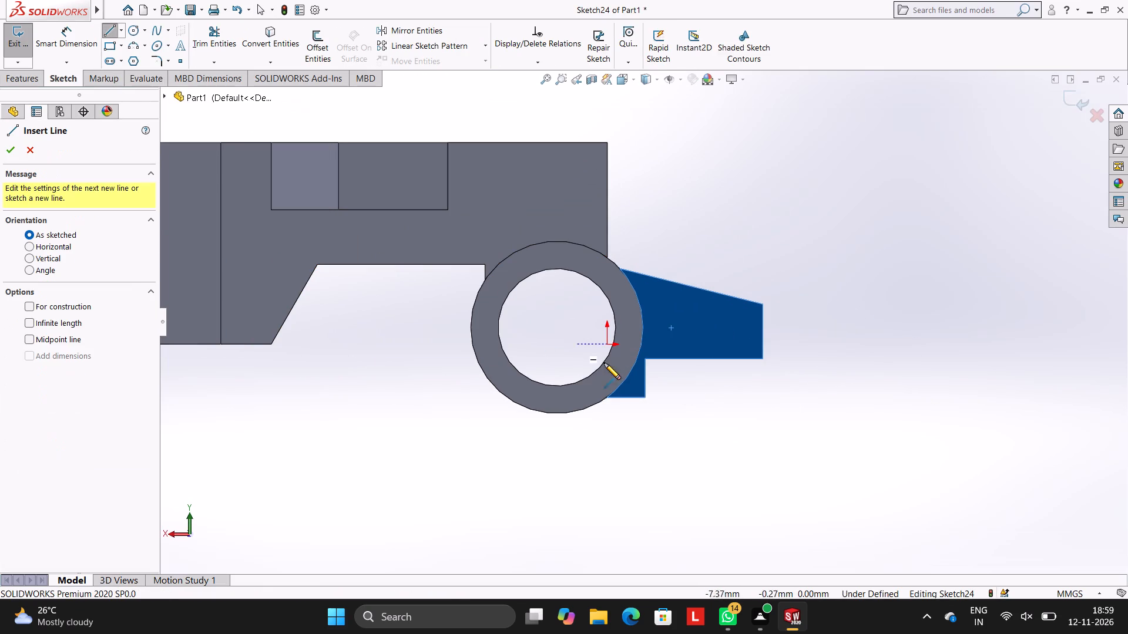
scroll(615, 376, "down", 5)
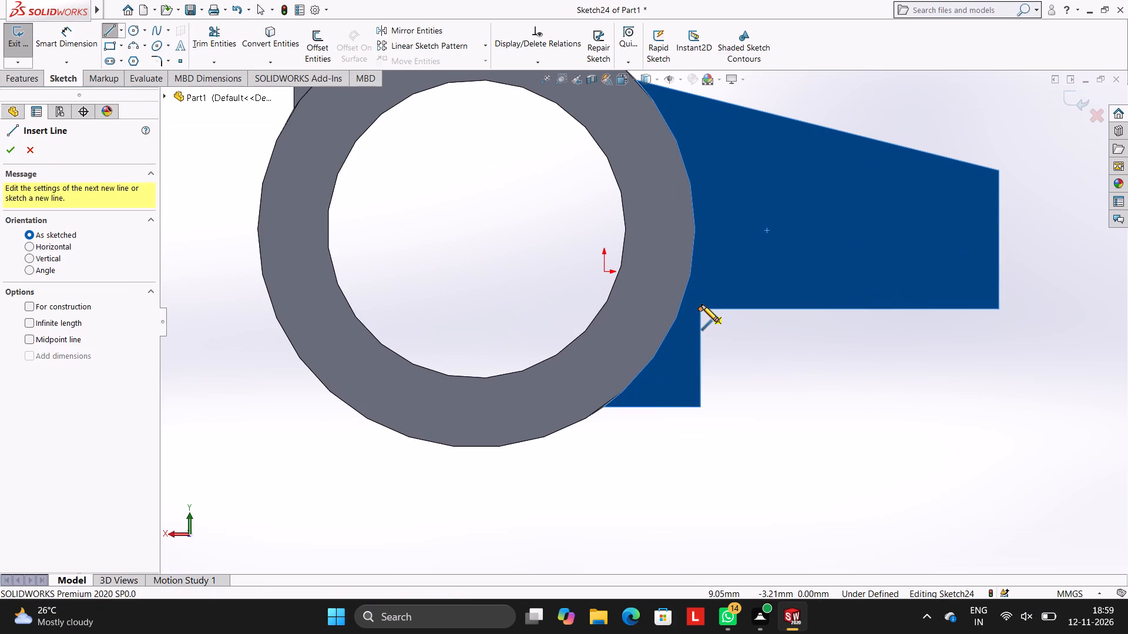
left_click(701, 310)
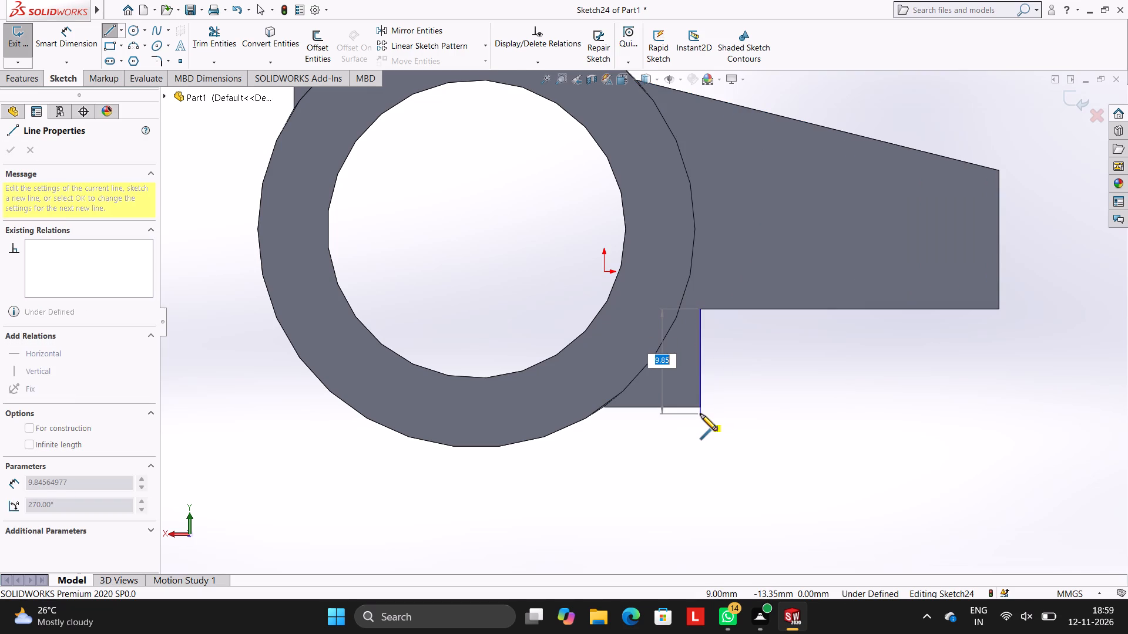
type("13")
key("Return")
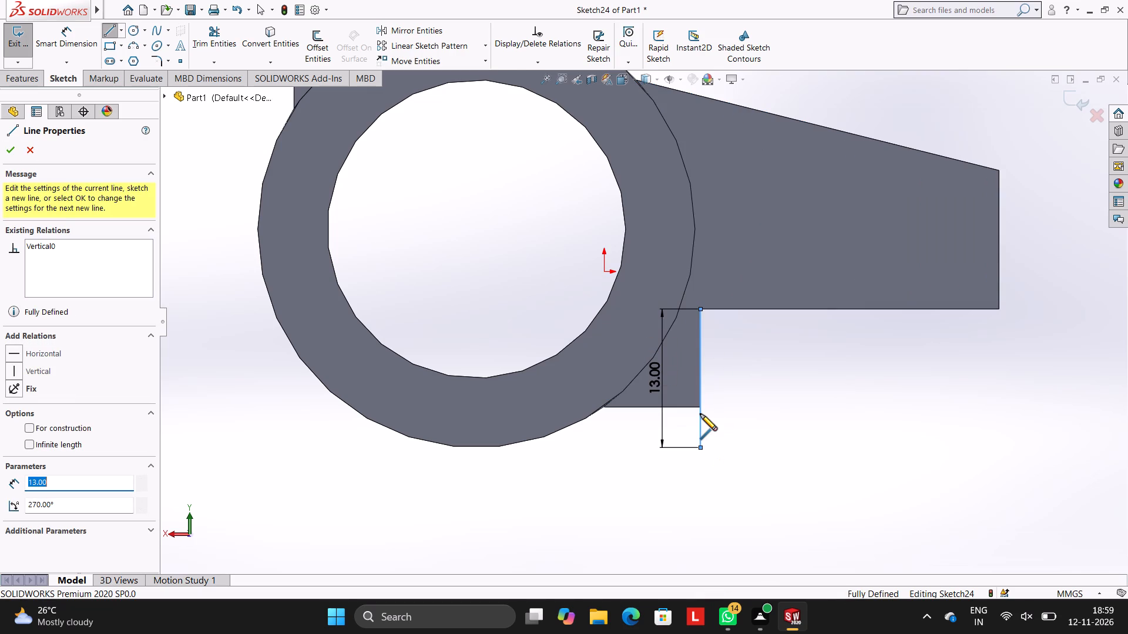
Add a 21 mm horizontal line from the vertical line's lower end to the ring's lowest point.
left_click(476, 447)
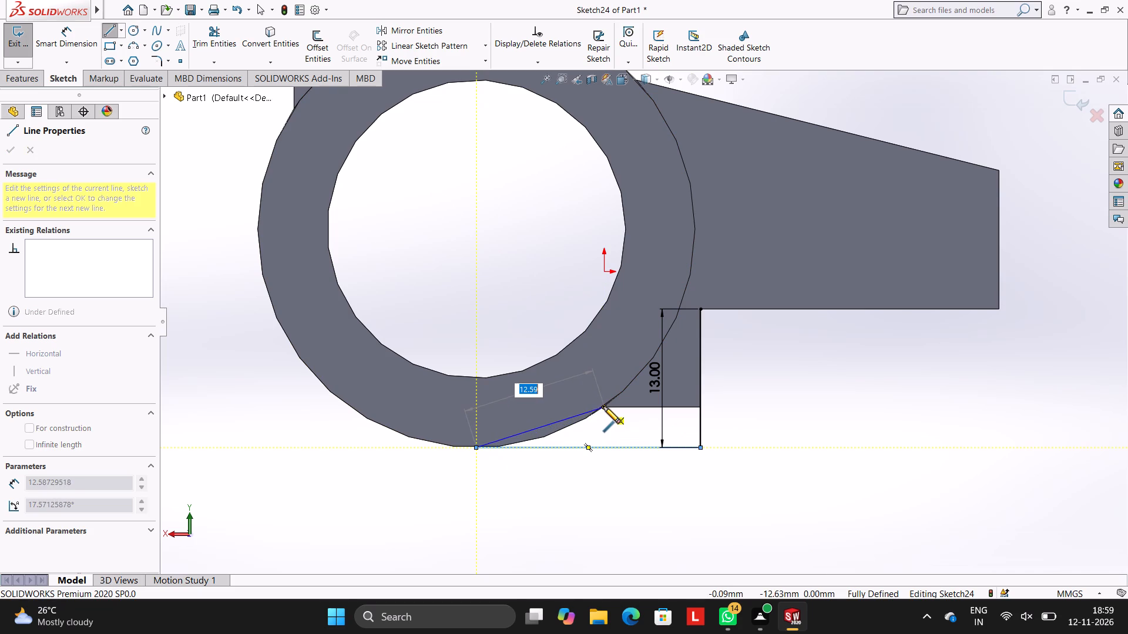
key("Escape")
key("Escape")
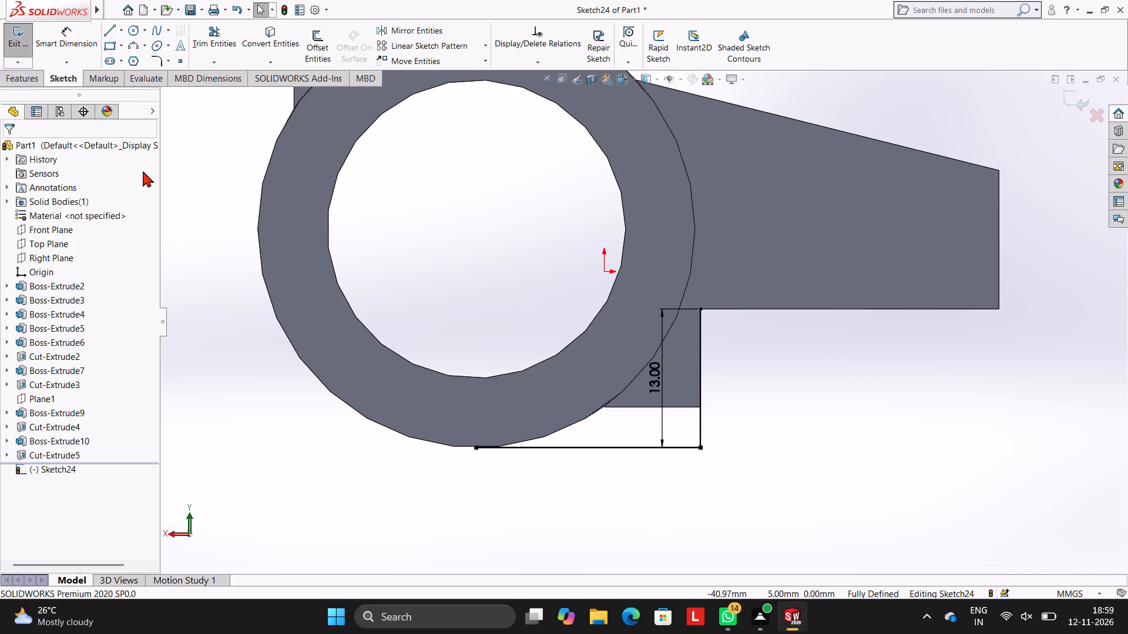
key("Escape")
Add a 9 mm horizontal line along the small block's lower edge, from the vertical line to the ring.
left_click(112, 28)
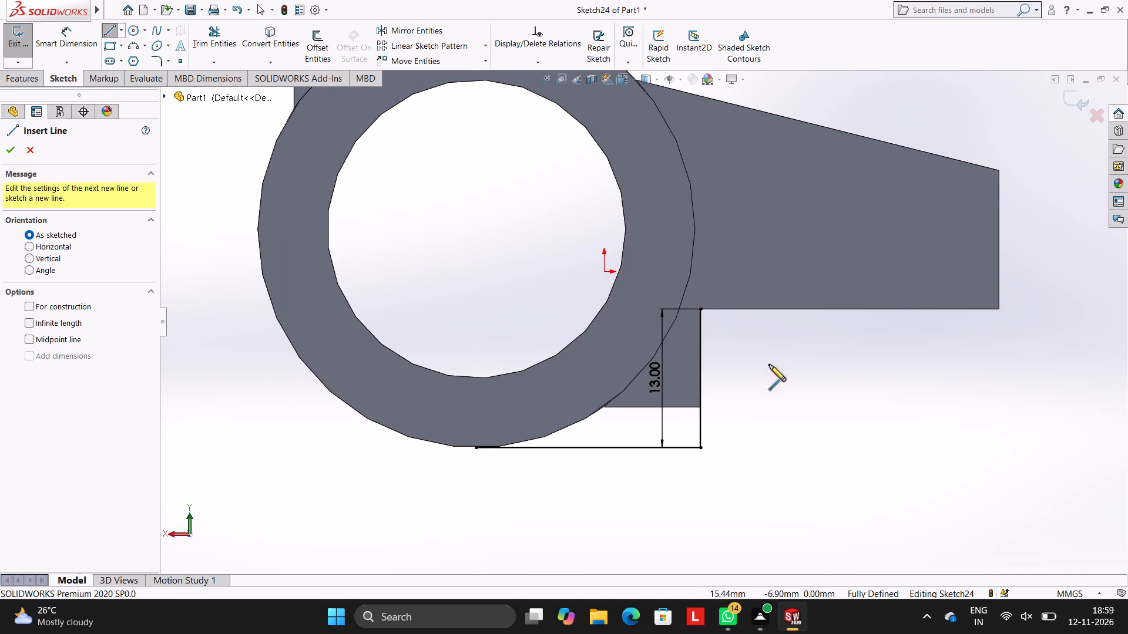
left_click(701, 408)
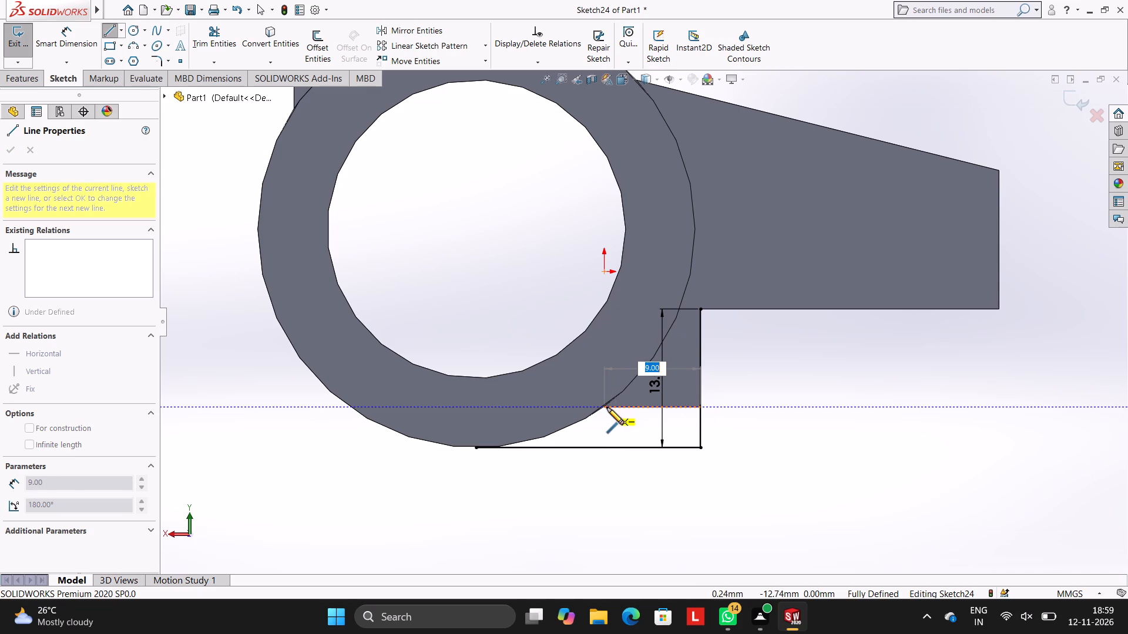
left_click(606, 407)
key("Escape")
key("Escape")
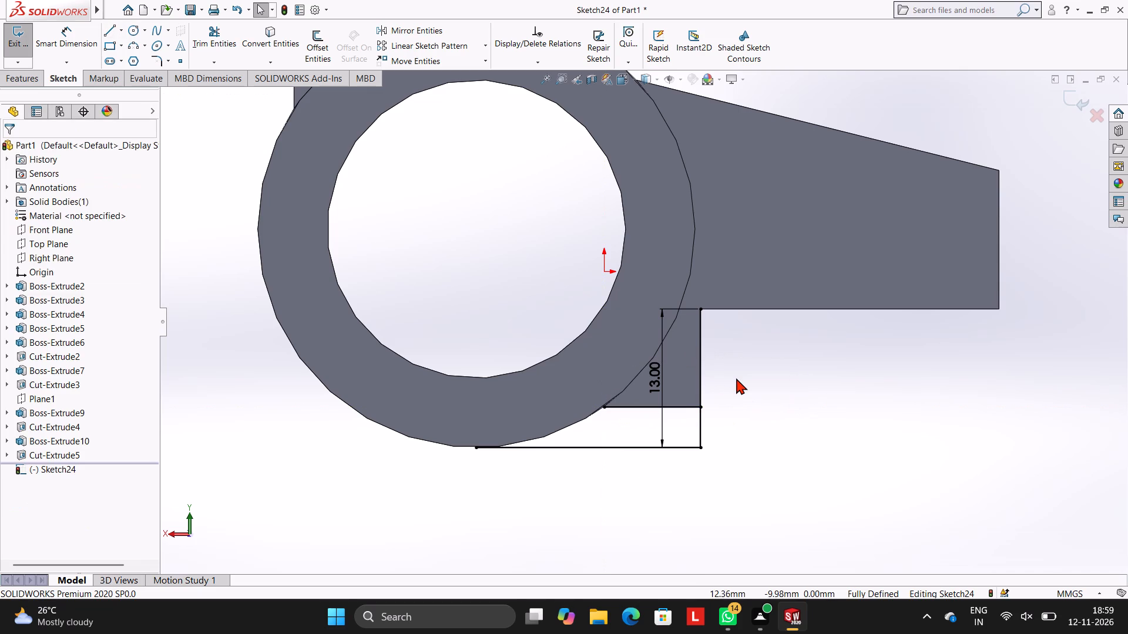
Trim the vertical line above the 9 mm line, accepting deletion of its associated 13 mm dimension.
scroll(773, 335, "down", 1)
scroll(773, 335, "up", 1)
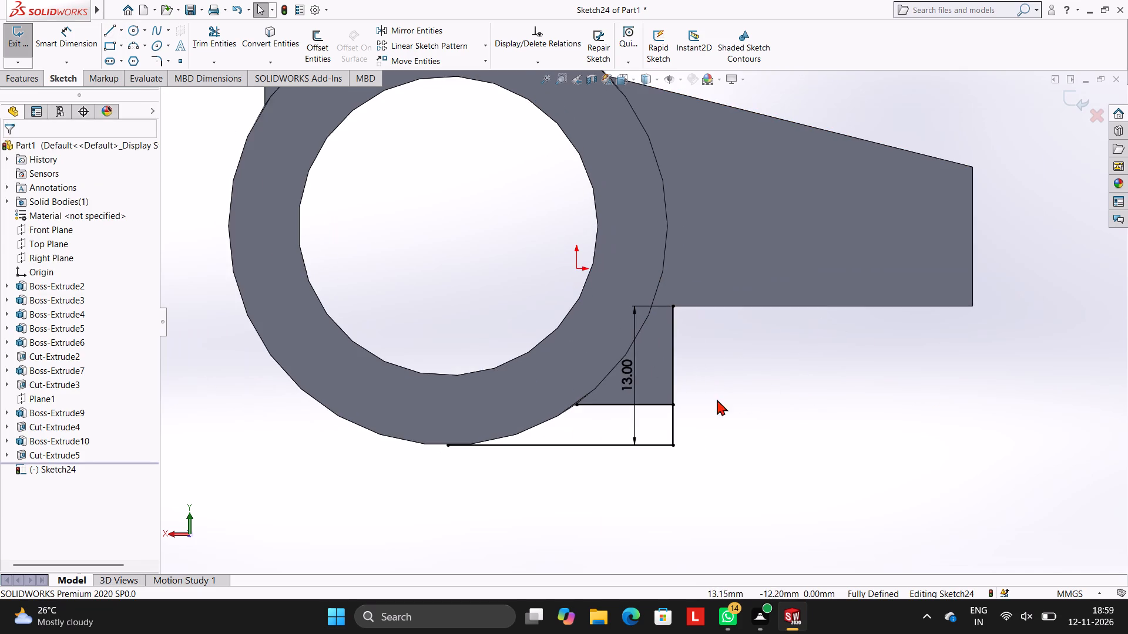
scroll(670, 385, "down", 2)
left_click(210, 36)
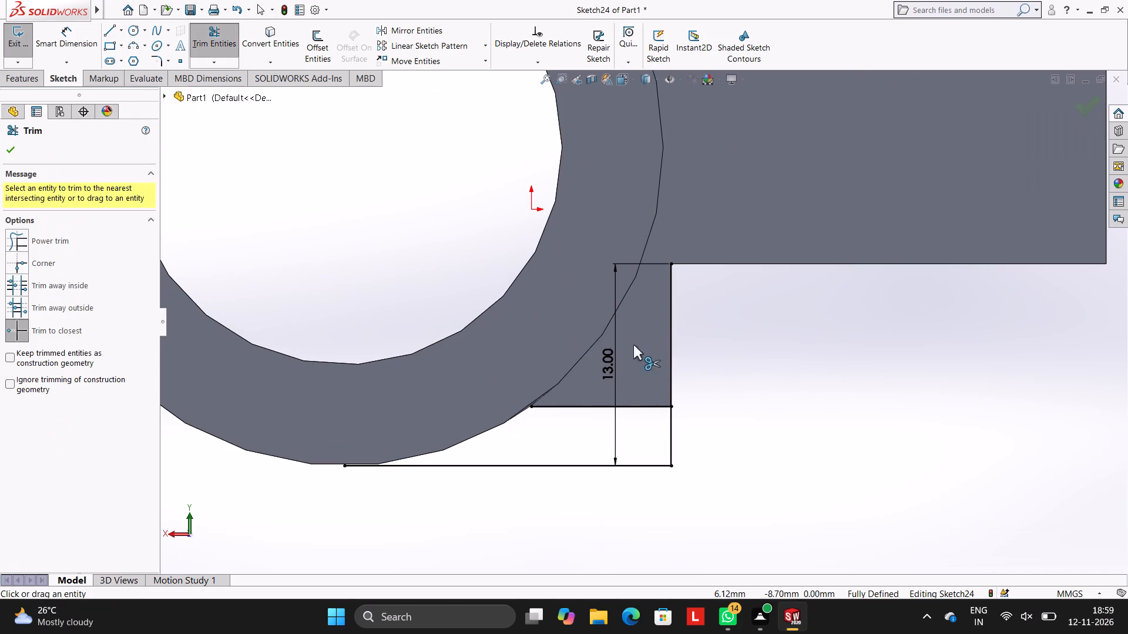
left_click(669, 335)
left_click(613, 307)
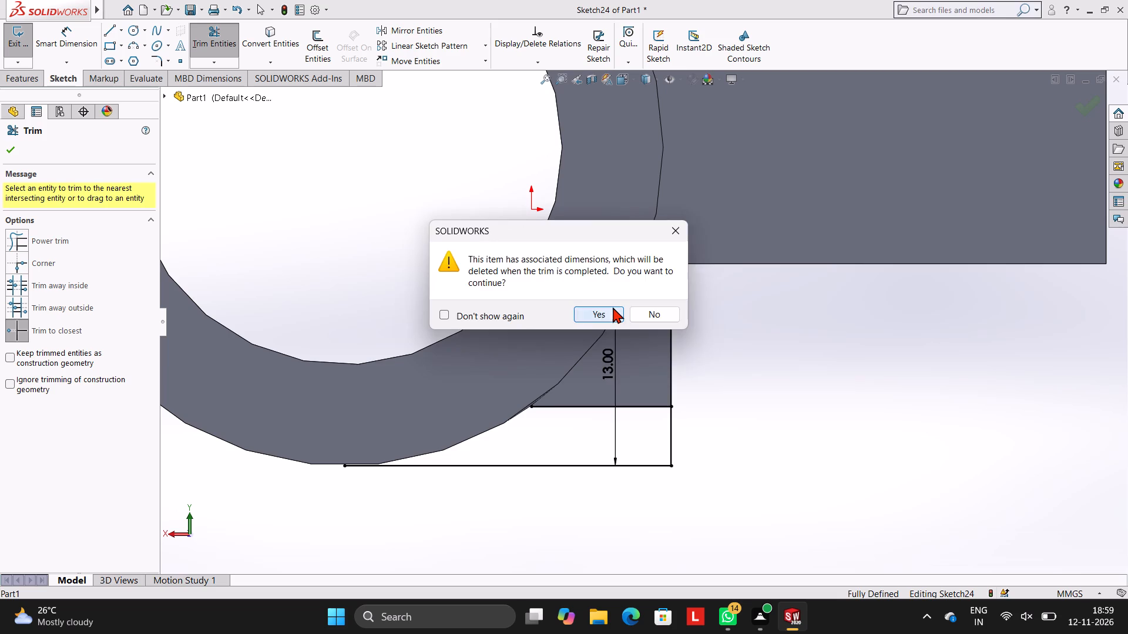
Draw a circle centred on the ring's bore and passing through the 9 mm line's ring-side end, about 41.13 mm in diameter.
left_click(132, 27)
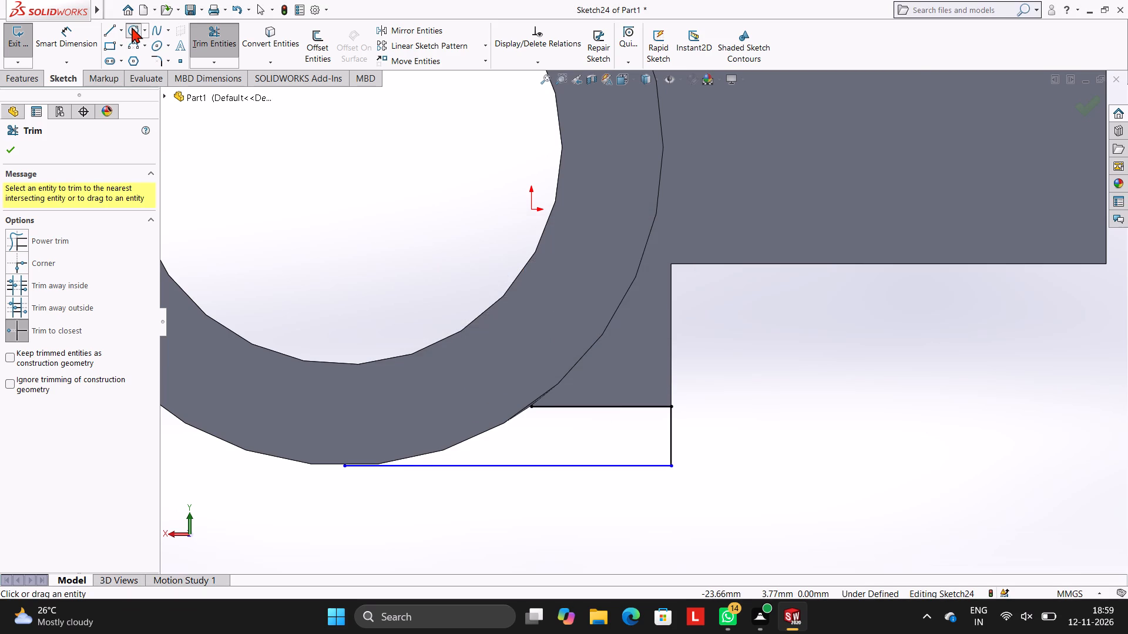
scroll(511, 286, "up", 3)
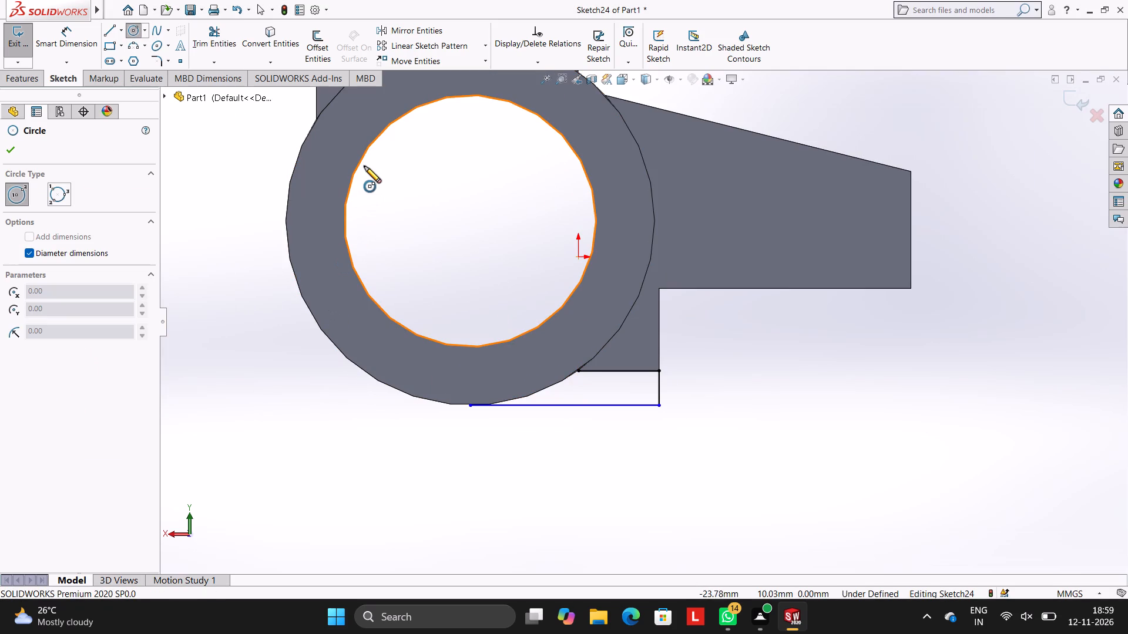
left_click(470, 221)
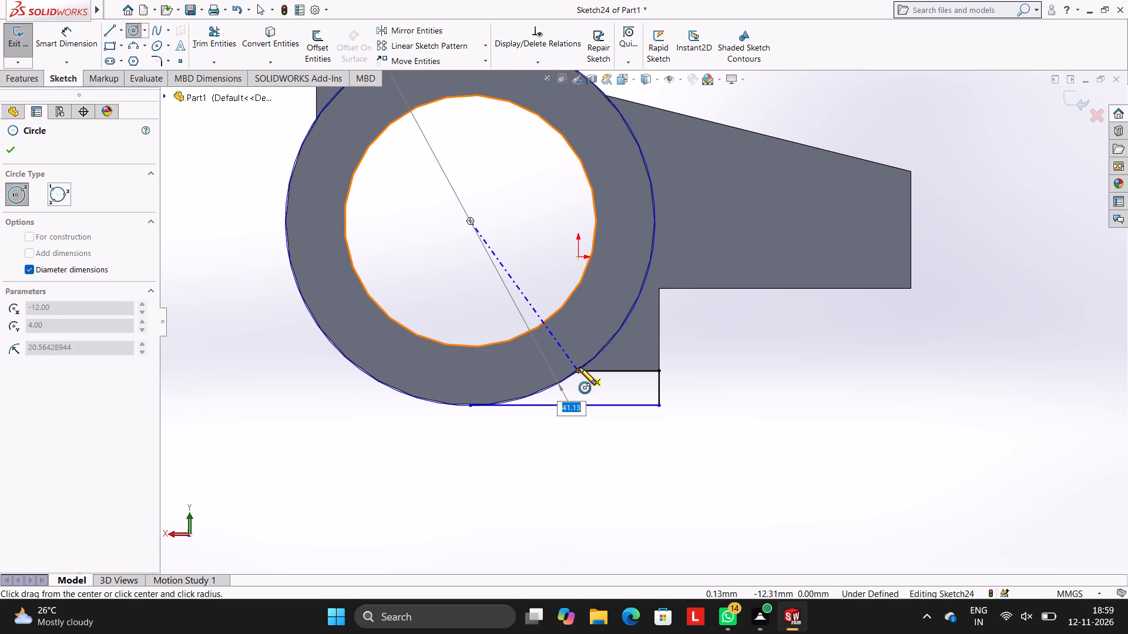
left_click(579, 370)
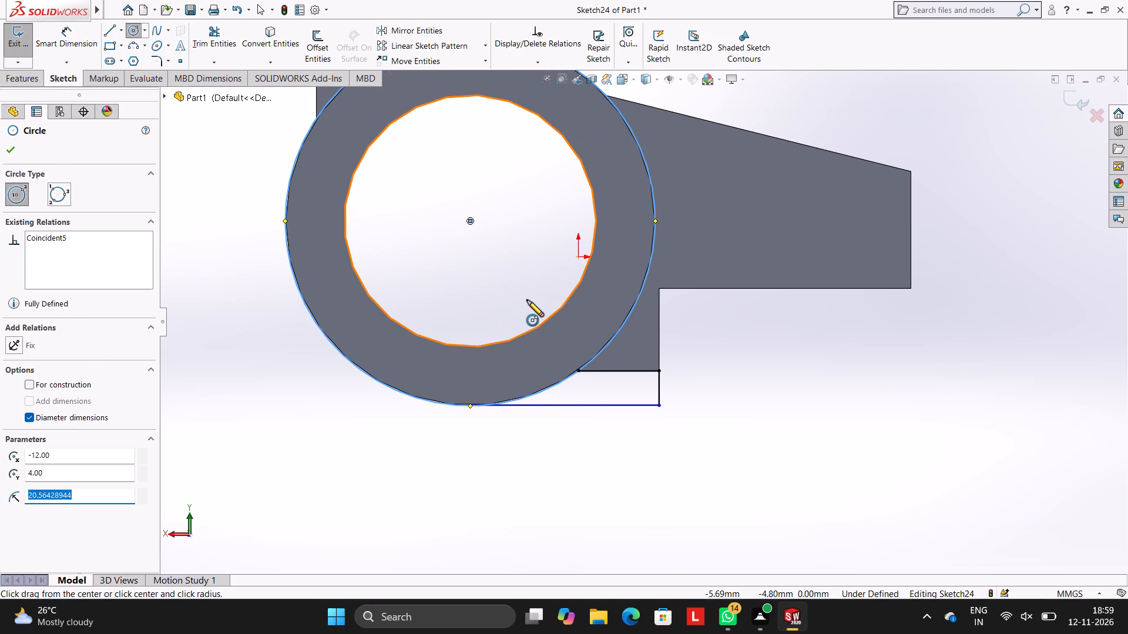
key("Escape")
key("Escape")
key("Escape")
key("grave")
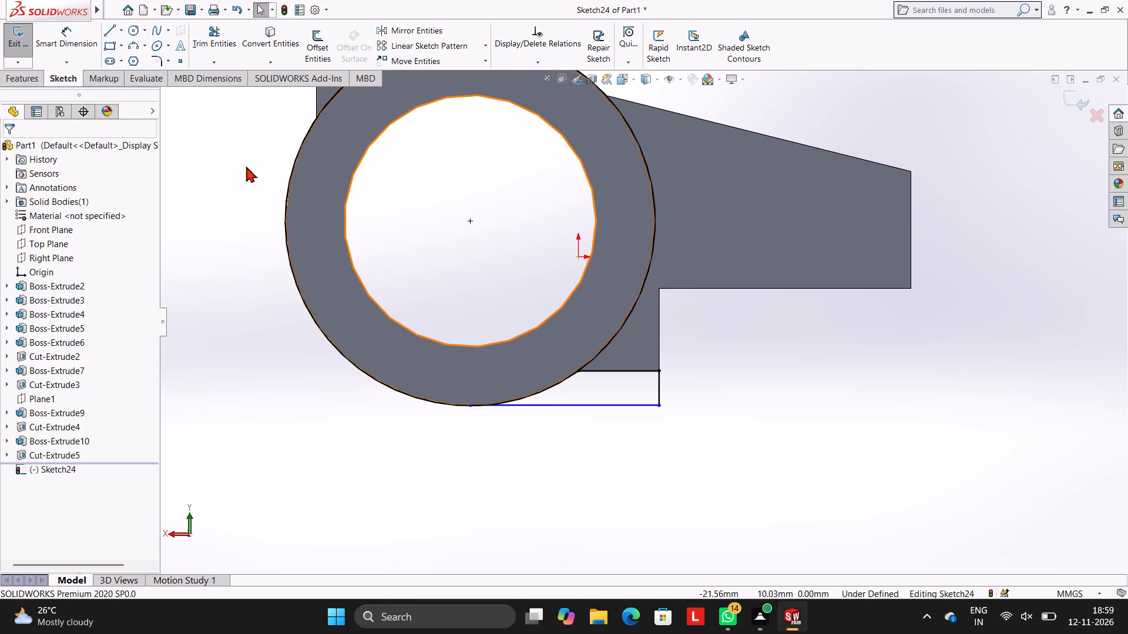
Trim the circle to the short arc bounding the profile and remove the bottom line's stub beyond that arc.
left_click(228, 31)
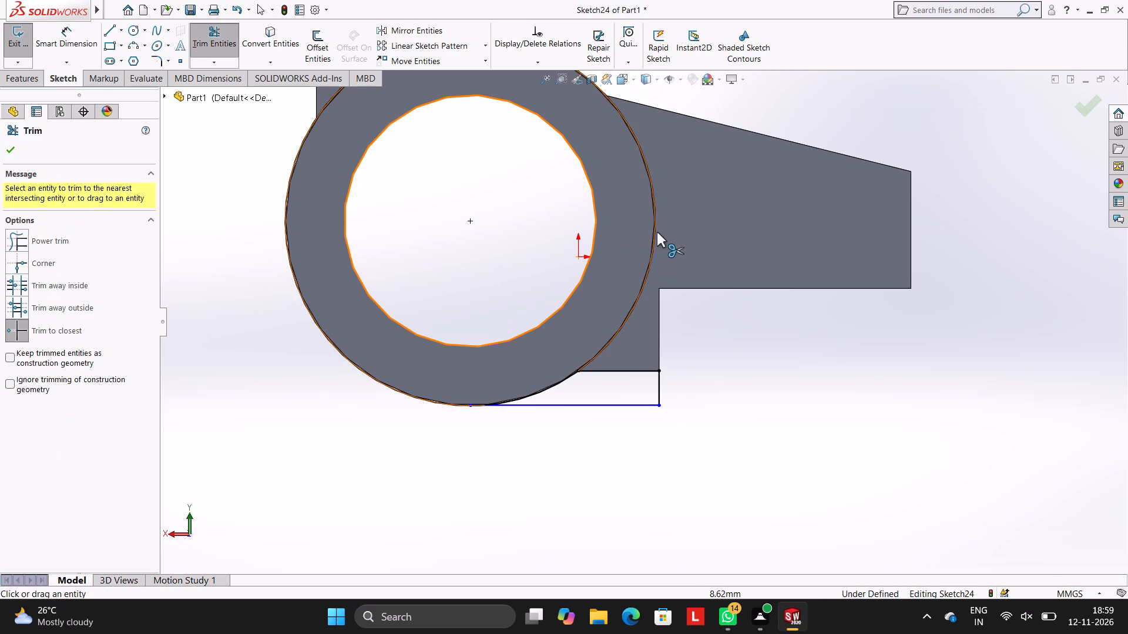
left_click(657, 232)
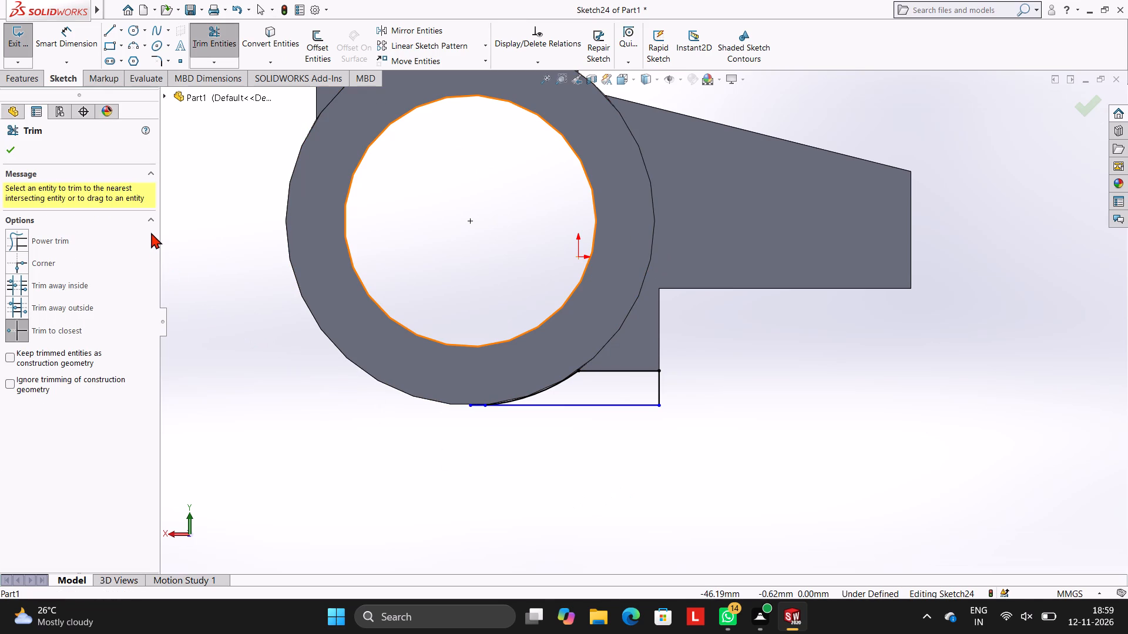
scroll(596, 375, "down", 5)
scroll(422, 433, "down", 3)
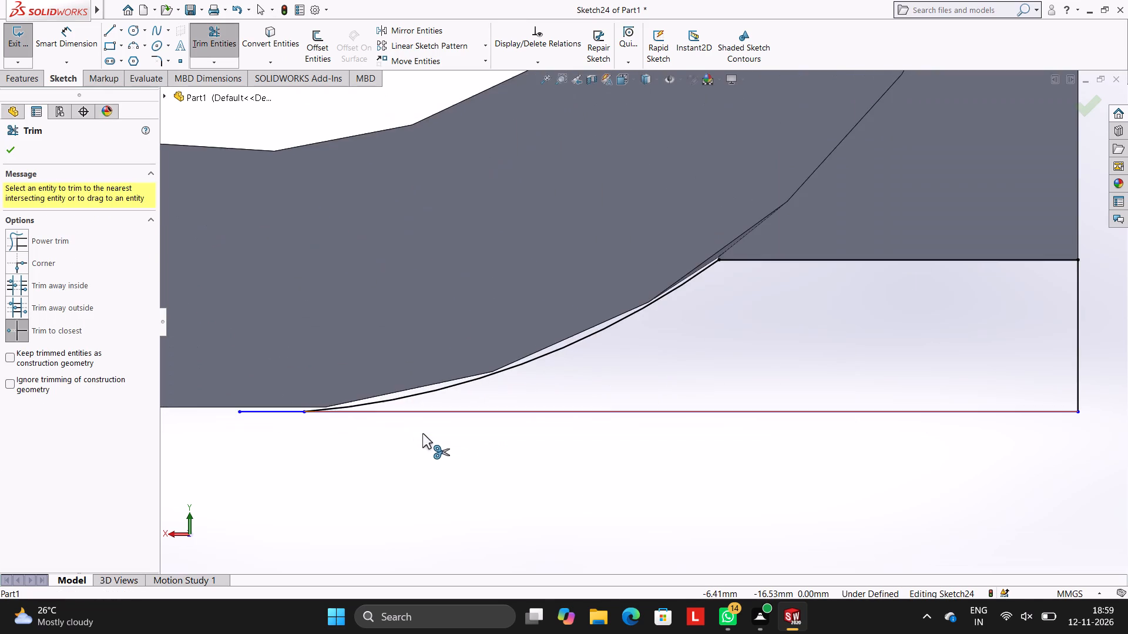
scroll(418, 429, "up", 3)
scroll(336, 248, "down", 1)
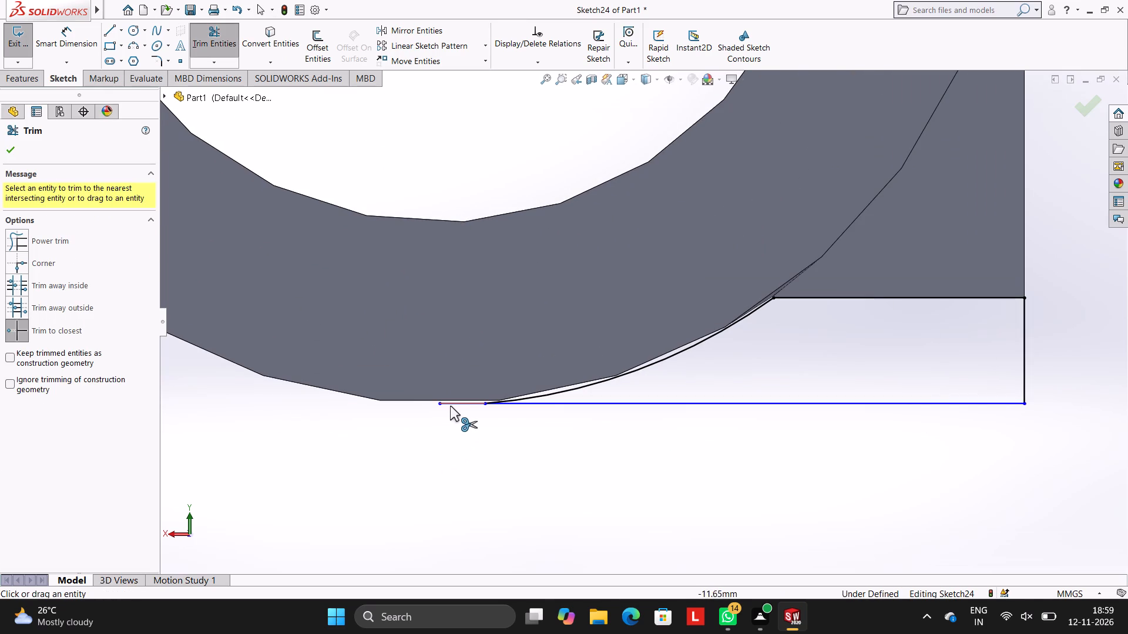
left_click(452, 405)
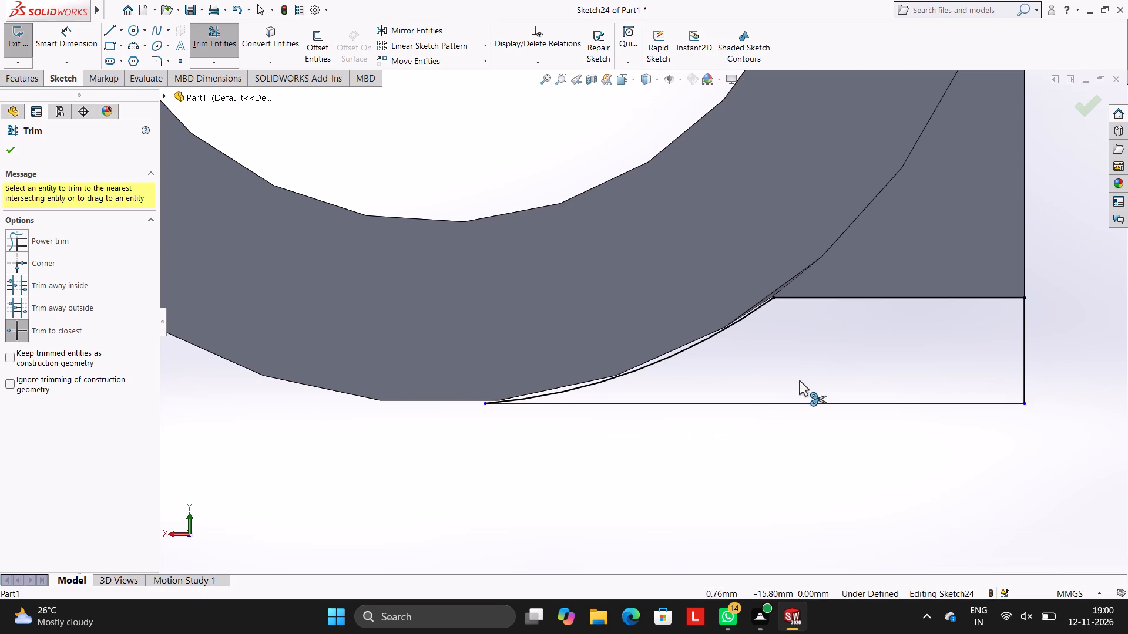
Dimension the length of the profile's bottom line, keeping its drawn value.
scroll(822, 350, "down", 1)
scroll(855, 299, "up", 3)
left_click(74, 34)
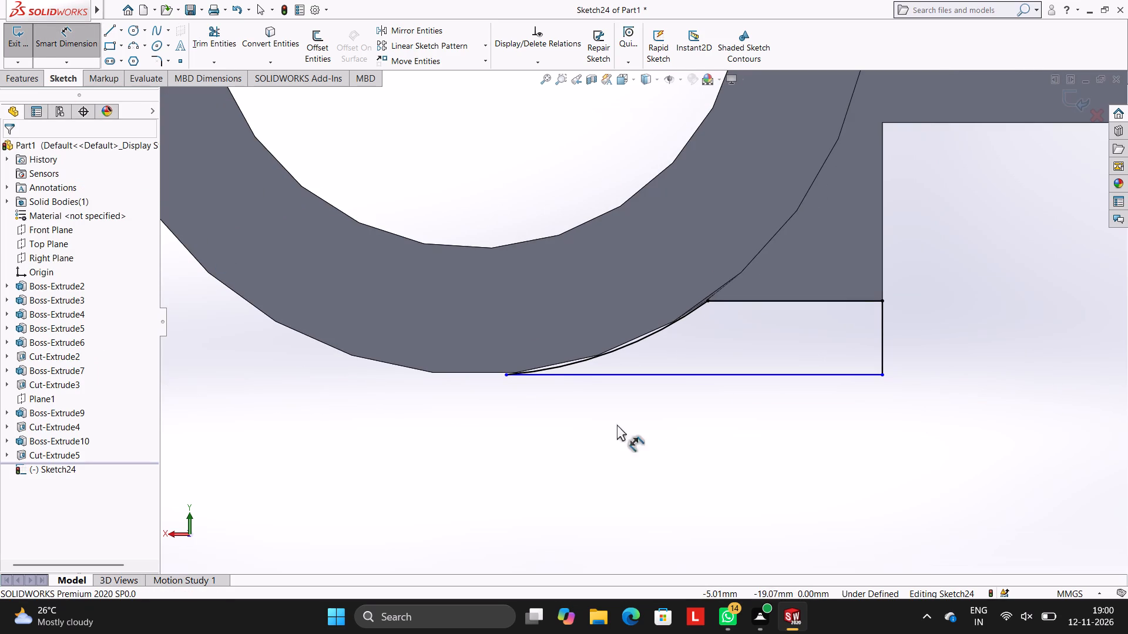
left_click(700, 377)
left_click(701, 448)
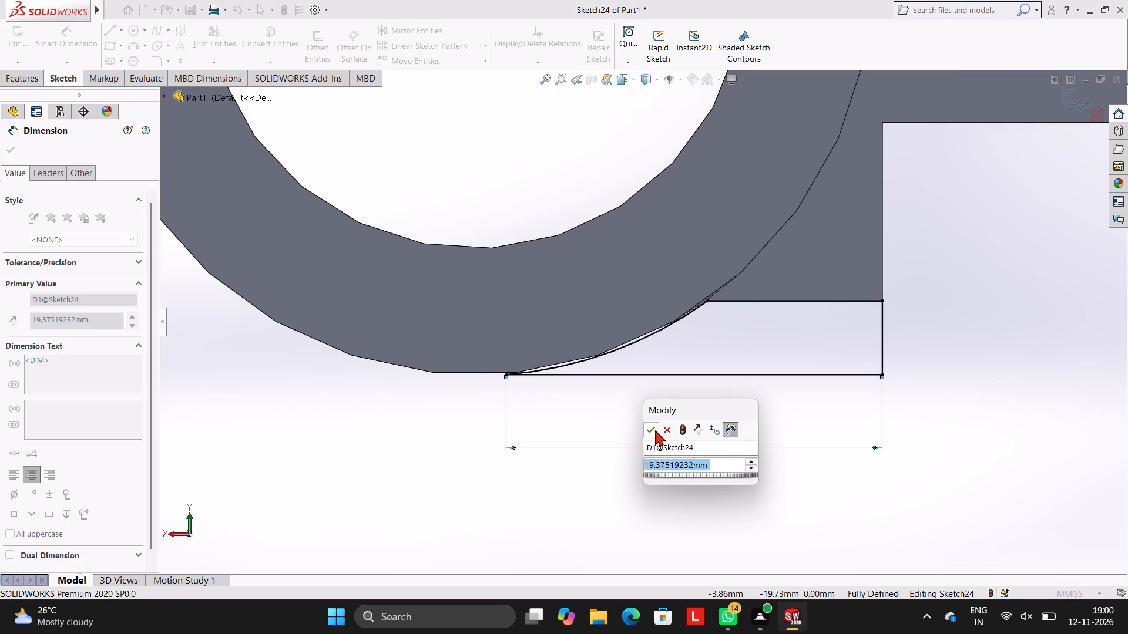
left_click(655, 430)
left_click(643, 396)
scroll(710, 365, "up", 3)
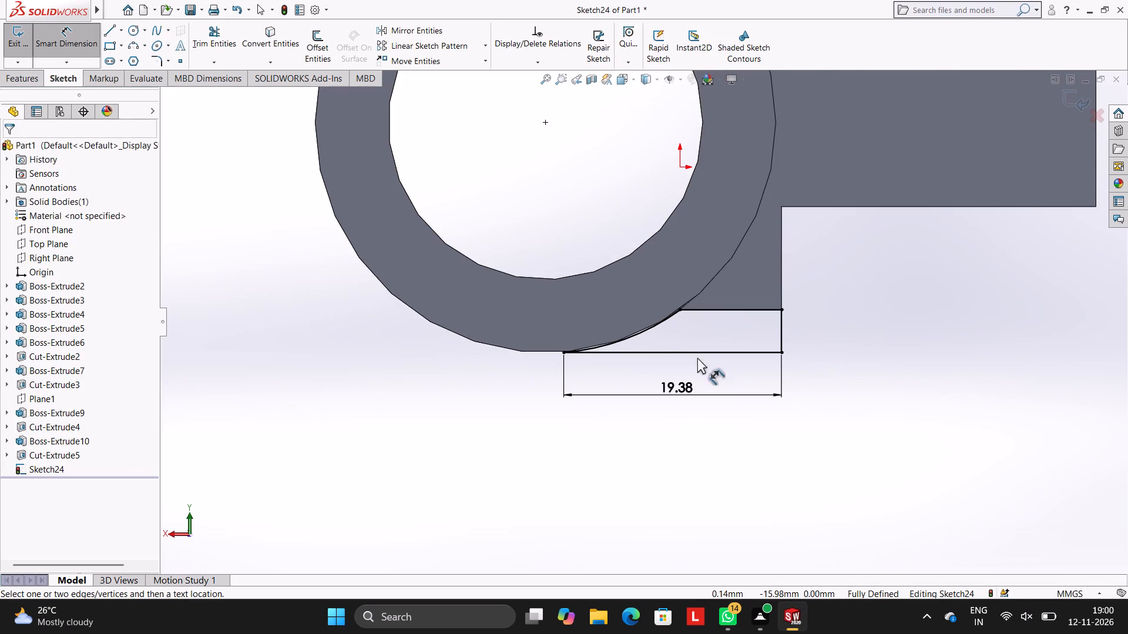
scroll(652, 329, "up", 2)
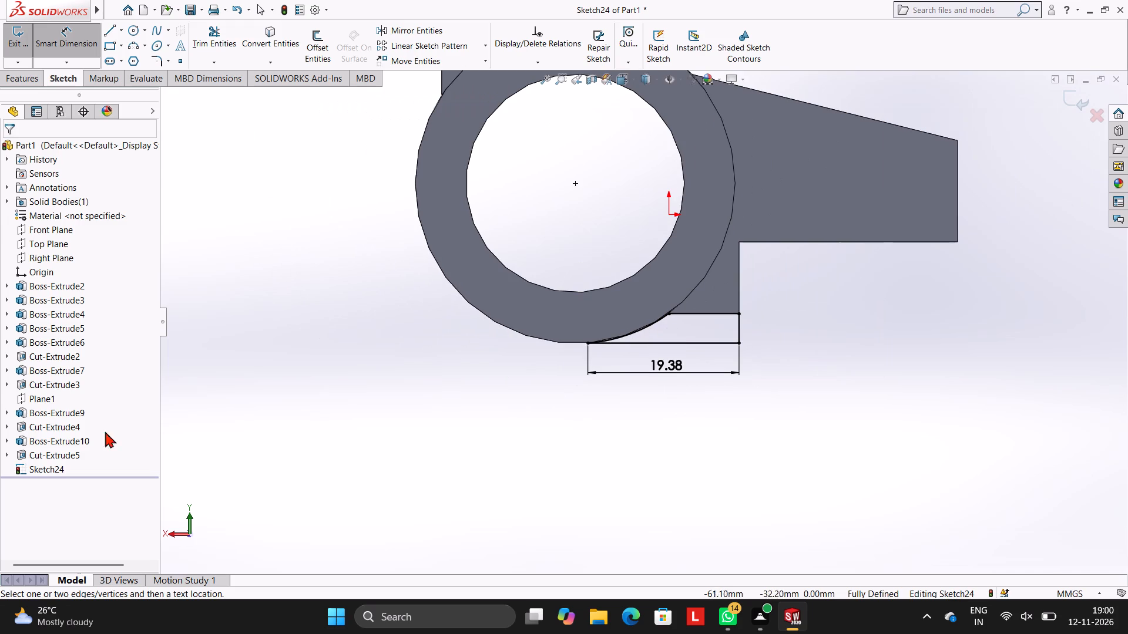
Extrude the closed profile as a 20 mm blind boss in the reversed direction, alongside the small block.
left_click(32, 80)
left_click(27, 53)
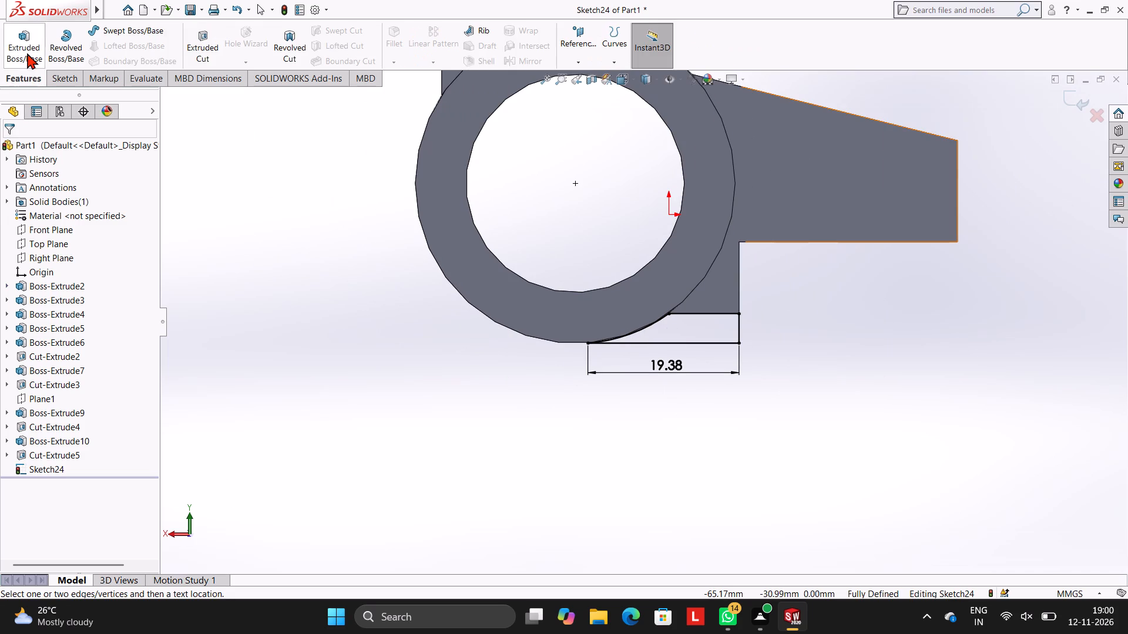
middle_click_drag(839, 498, 830, 289)
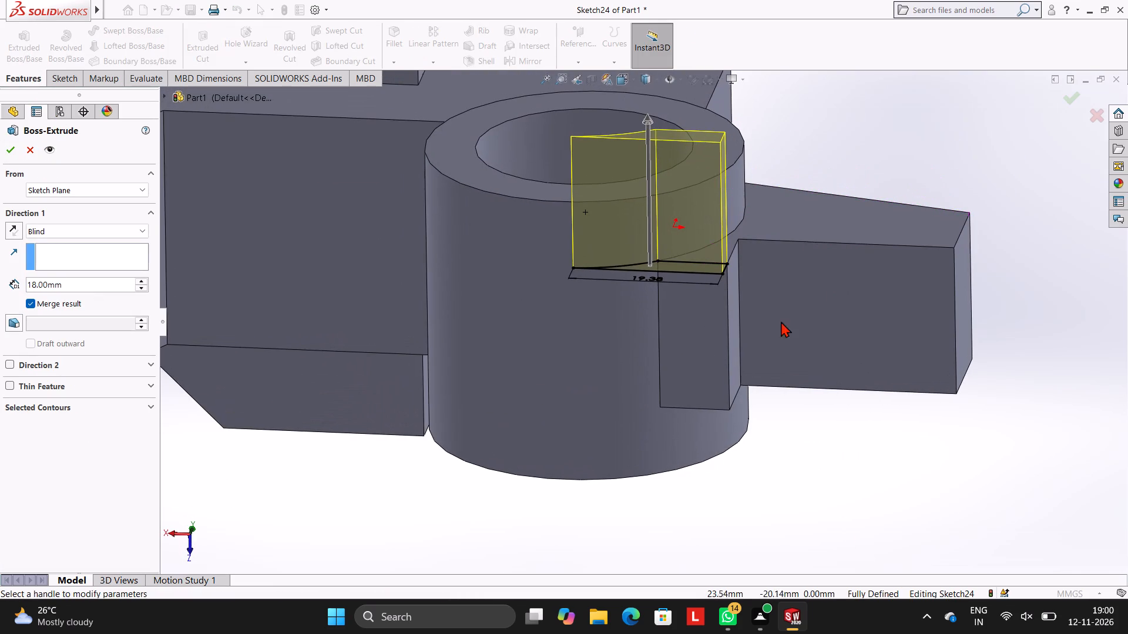
left_click(14, 235)
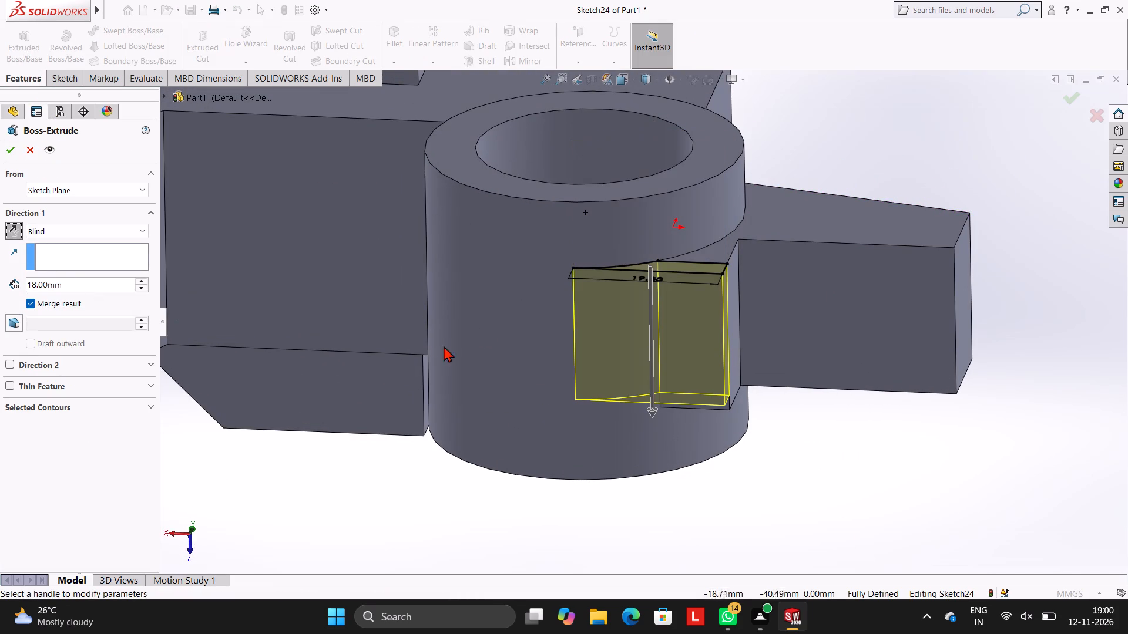
middle_click_drag(596, 355, 605, 298)
left_click(82, 286)
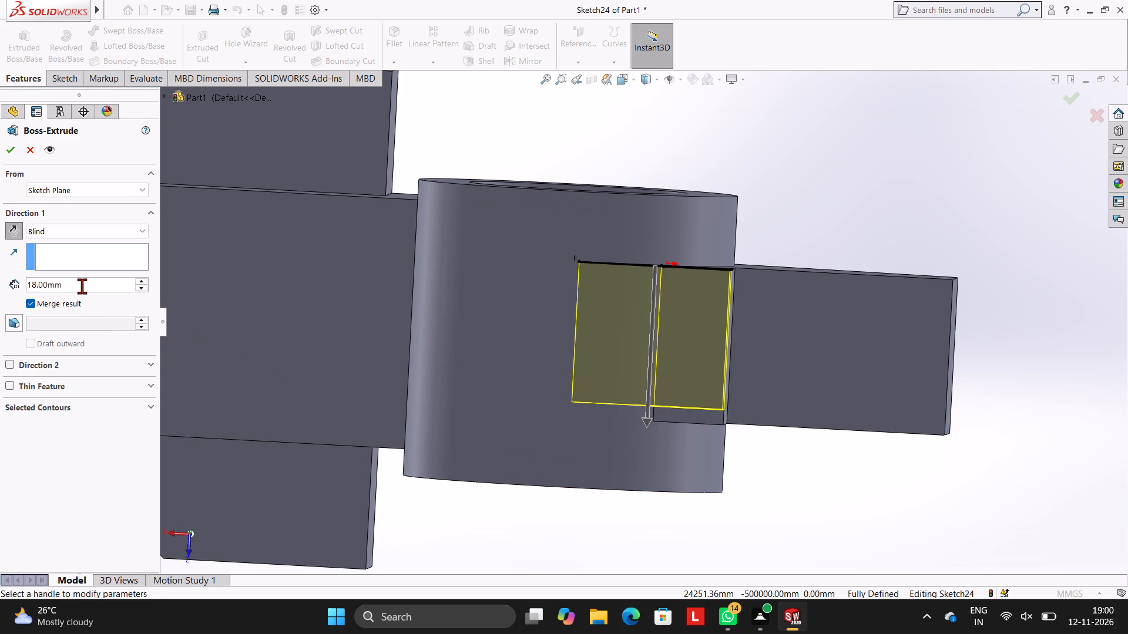
key("BackSpace")
key("BackSpace")
key("BackSpace")
key("BackSpace")
key("BackSpace")
key("BackSpace")
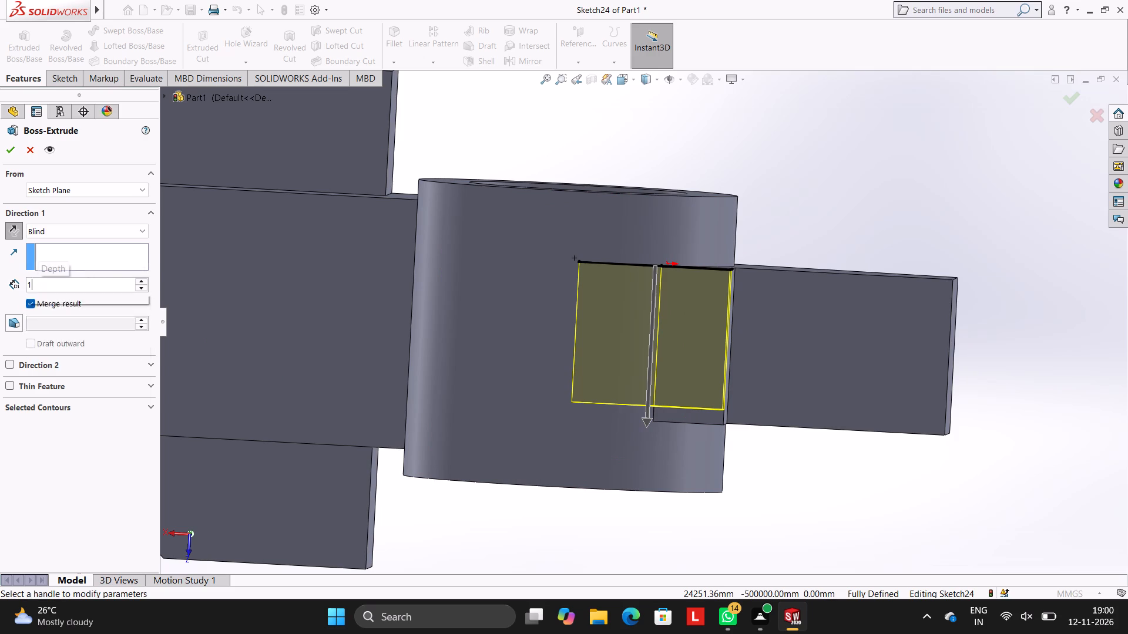
key("BackSpace")
type("20")
key("Return")
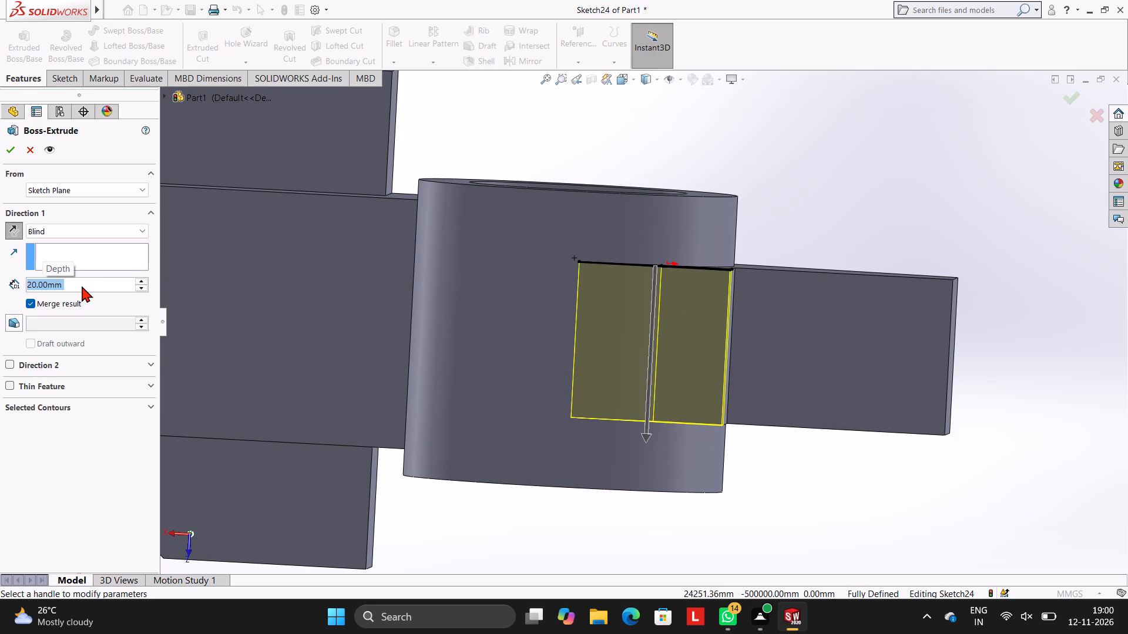
left_click(12, 155)
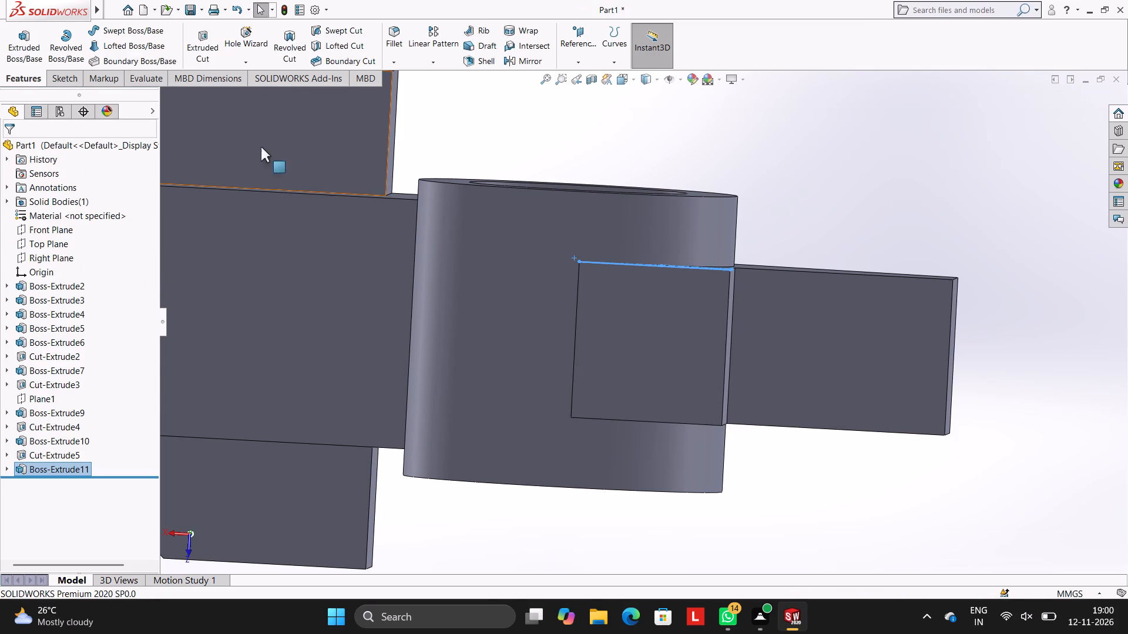
Examine the extended block, ring and arm from several angles.
left_click(474, 107)
scroll(928, 382, "up", 1)
middle_click_drag(928, 382, 905, 315)
scroll(905, 315, "up", 3)
middle_click_drag(933, 314, 936, 312)
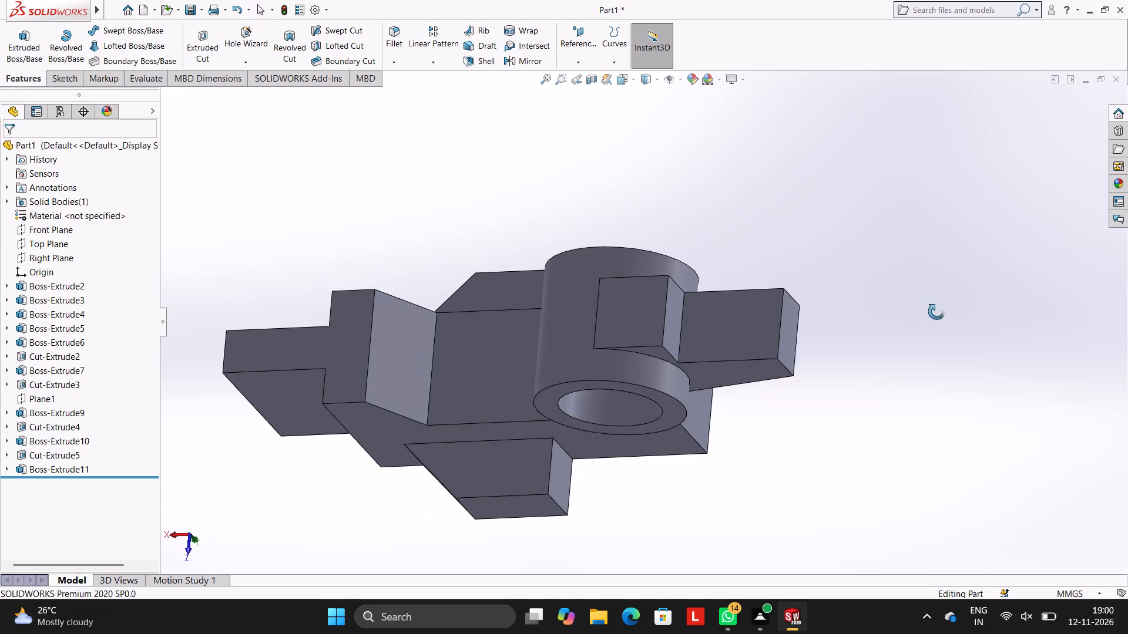
middle_click_drag(936, 312, 942, 276)
middle_click_drag(811, 303, 823, 229)
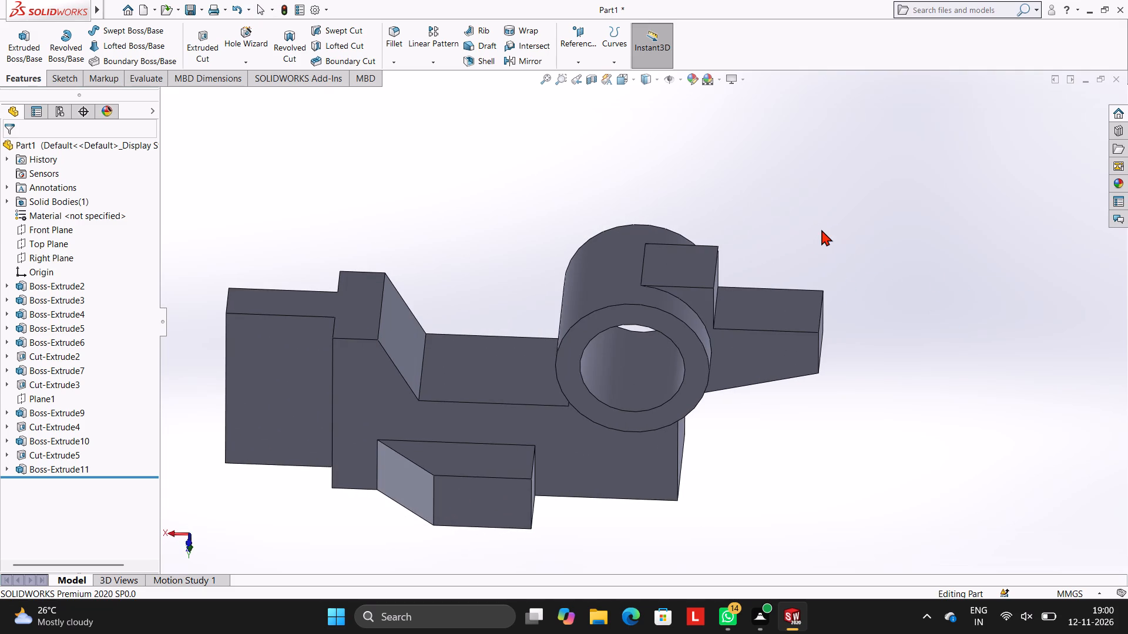
middle_click_drag(824, 259, 824, 225)
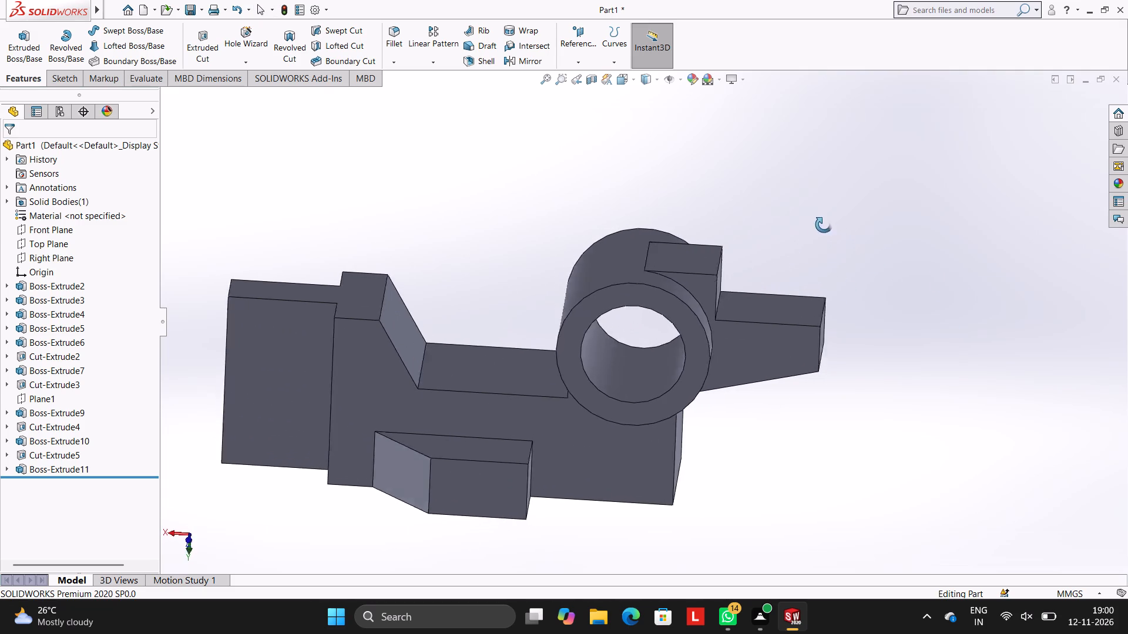
middle_click_drag(824, 225, 811, 238)
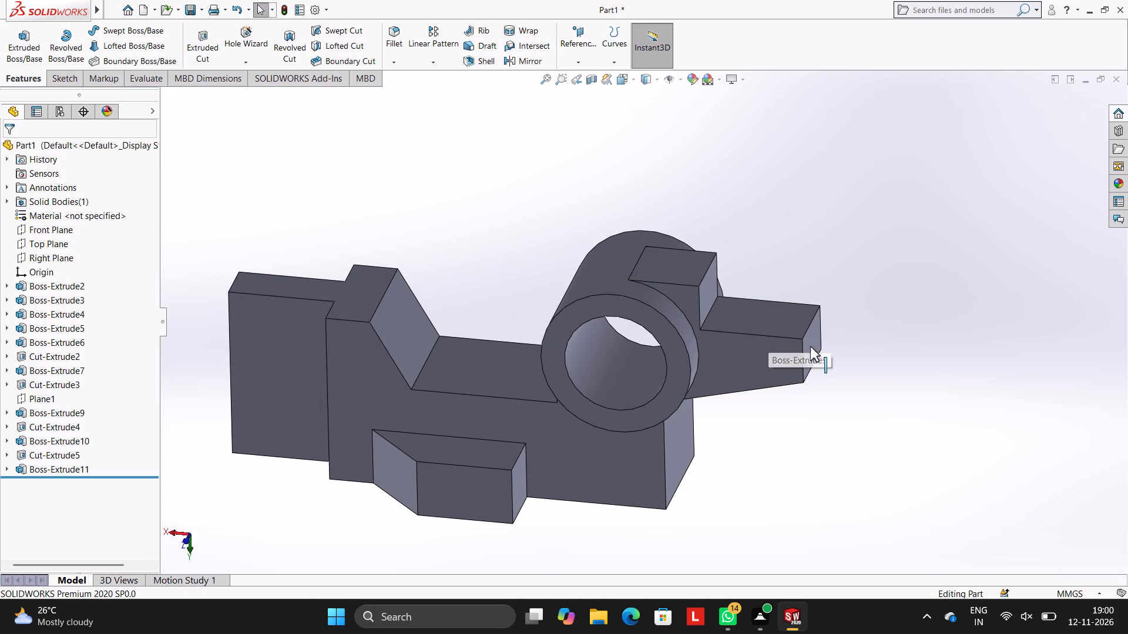
Start a sketch on the tapered arm's side face and draw a 51 mm horizontal line from the ring's centre past the arm's end.
middle_click_drag(799, 252, 787, 529)
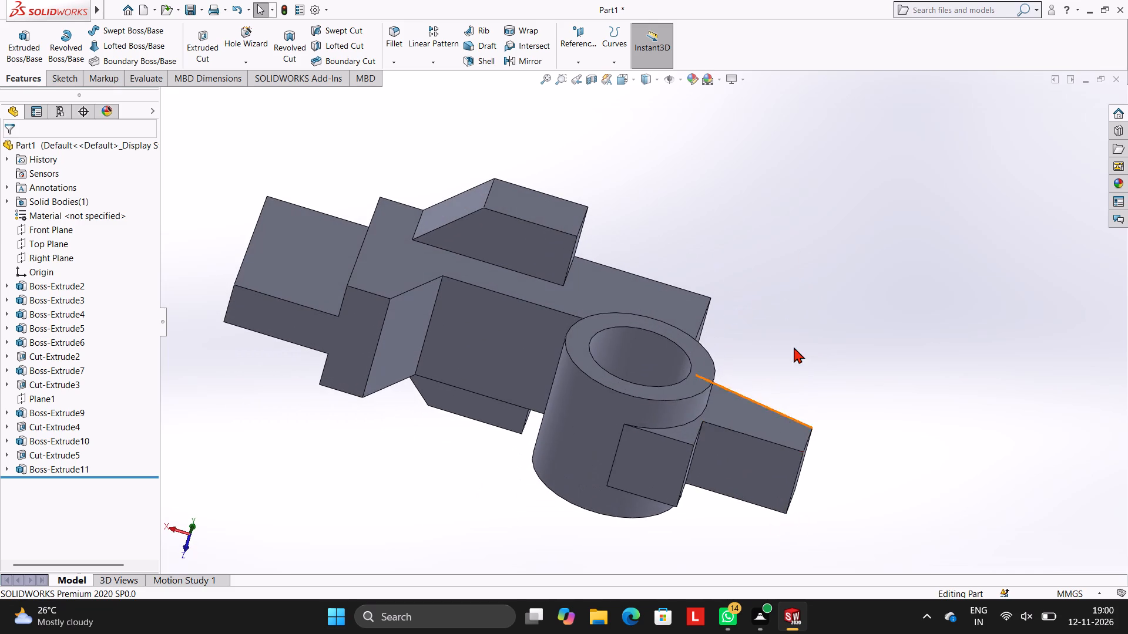
middle_click_drag(794, 347, 777, 446)
left_click(732, 433)
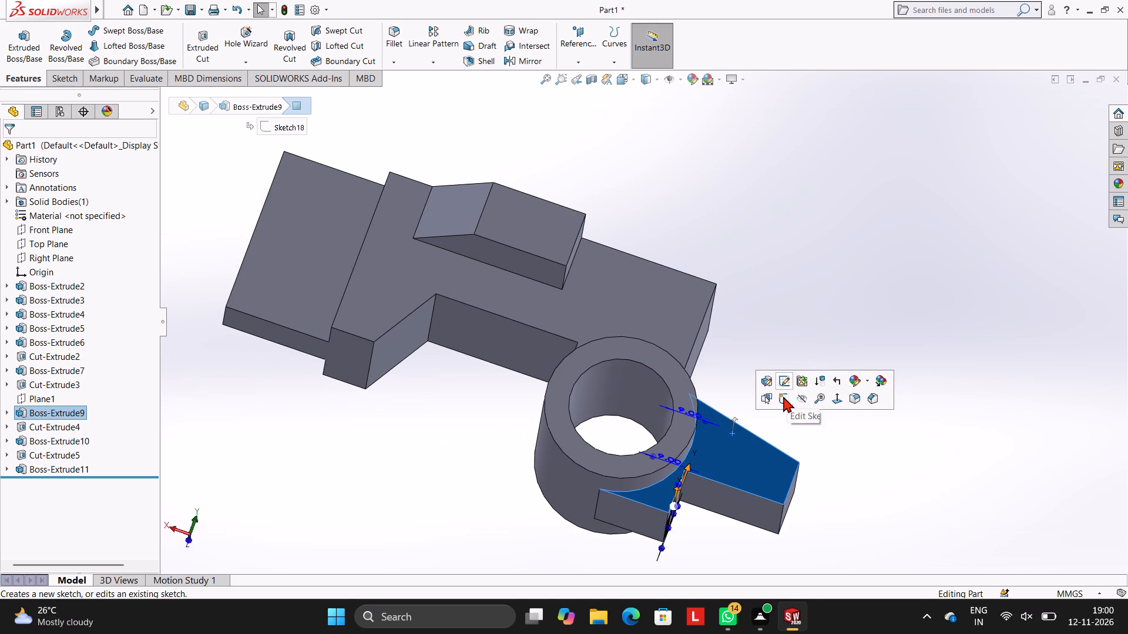
left_click(783, 396)
key("ctrl+8")
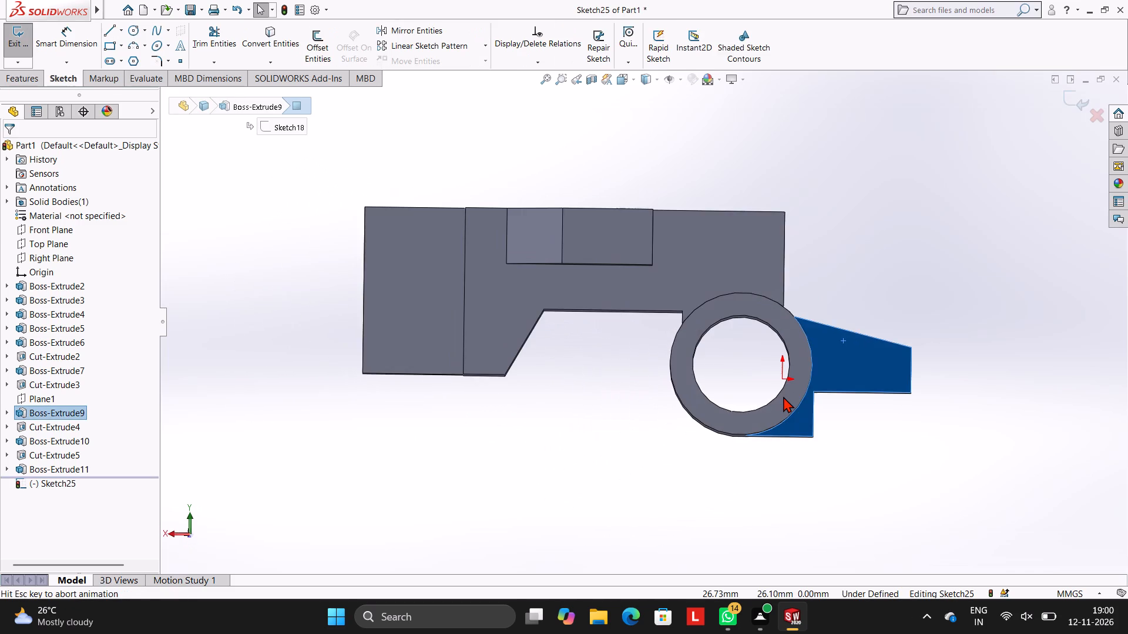
scroll(903, 371, "down", 1)
scroll(988, 326, "up", 3)
scroll(912, 325, "down", 4)
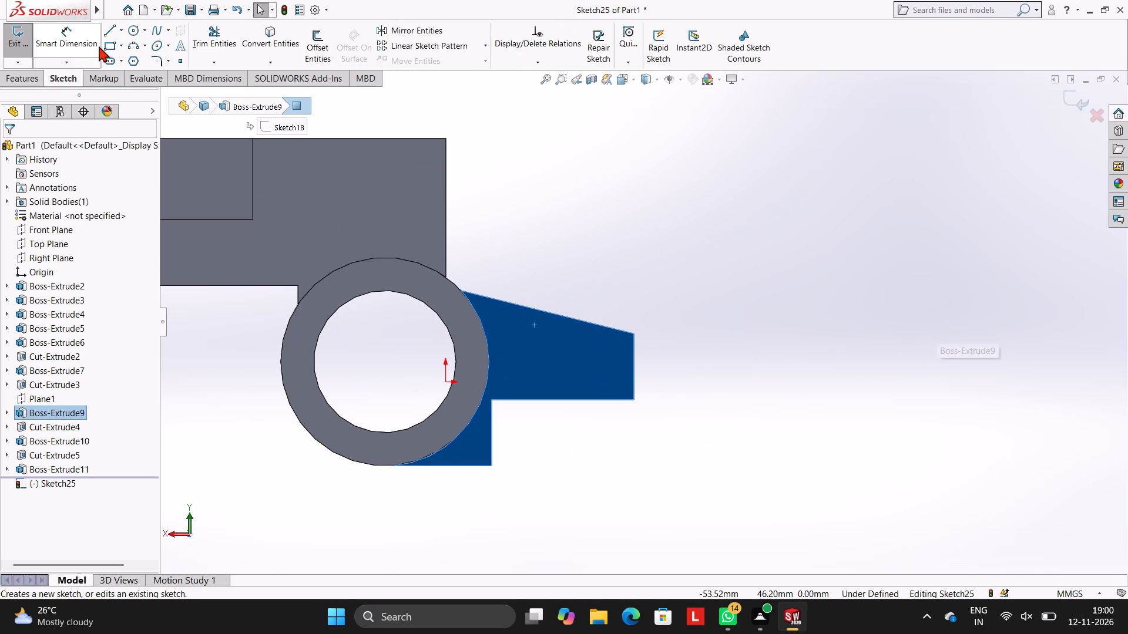
left_click(108, 28)
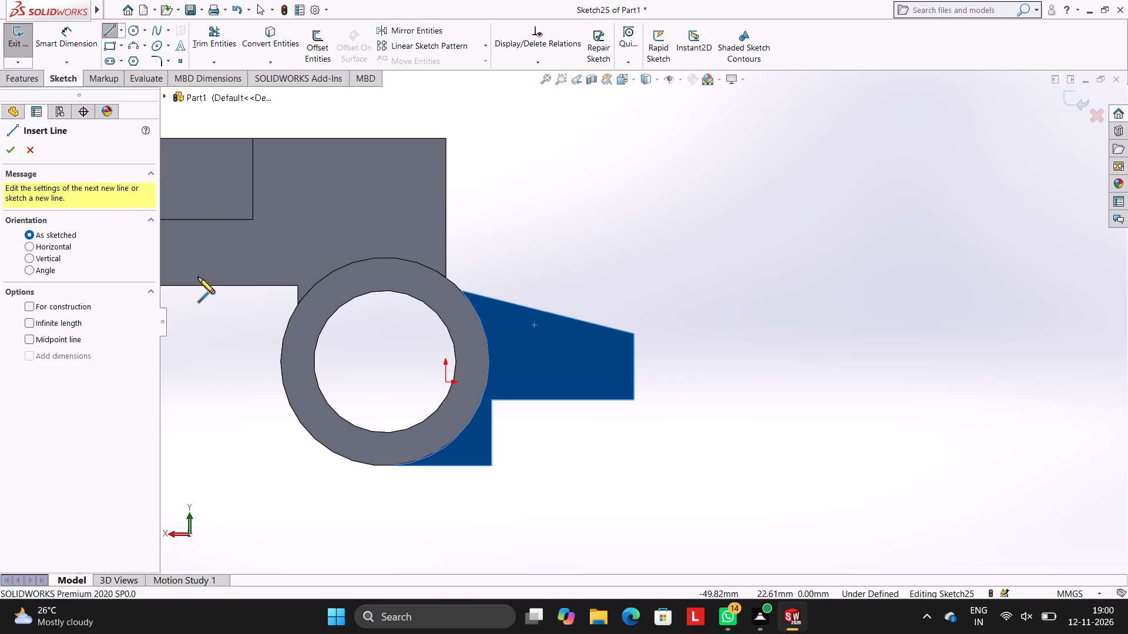
left_click(384, 360)
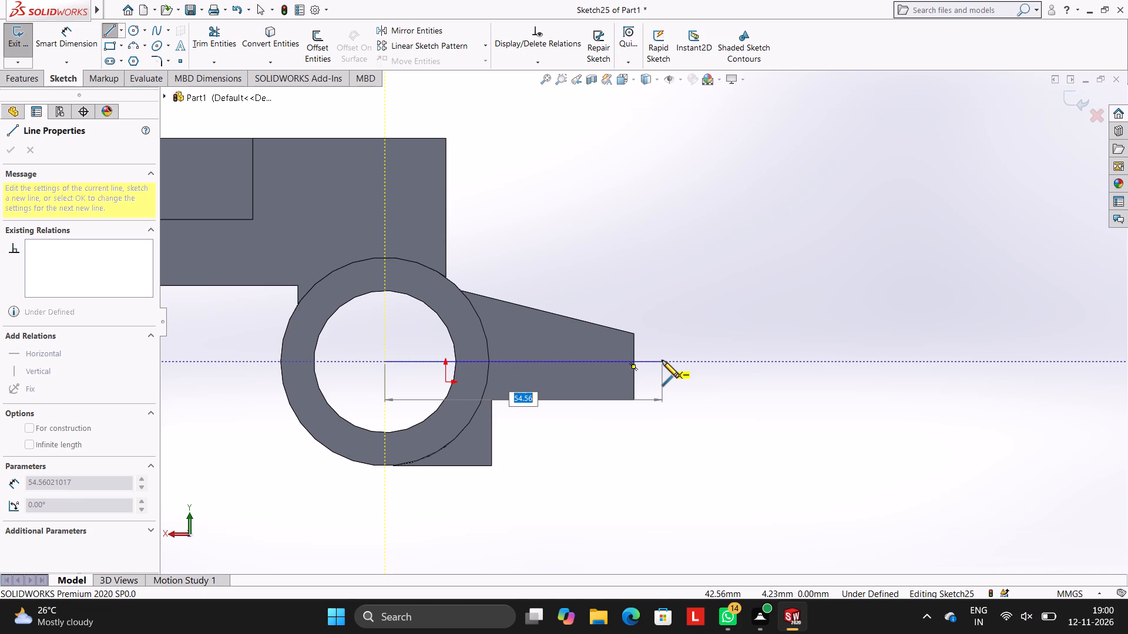
type("51")
key("Return")
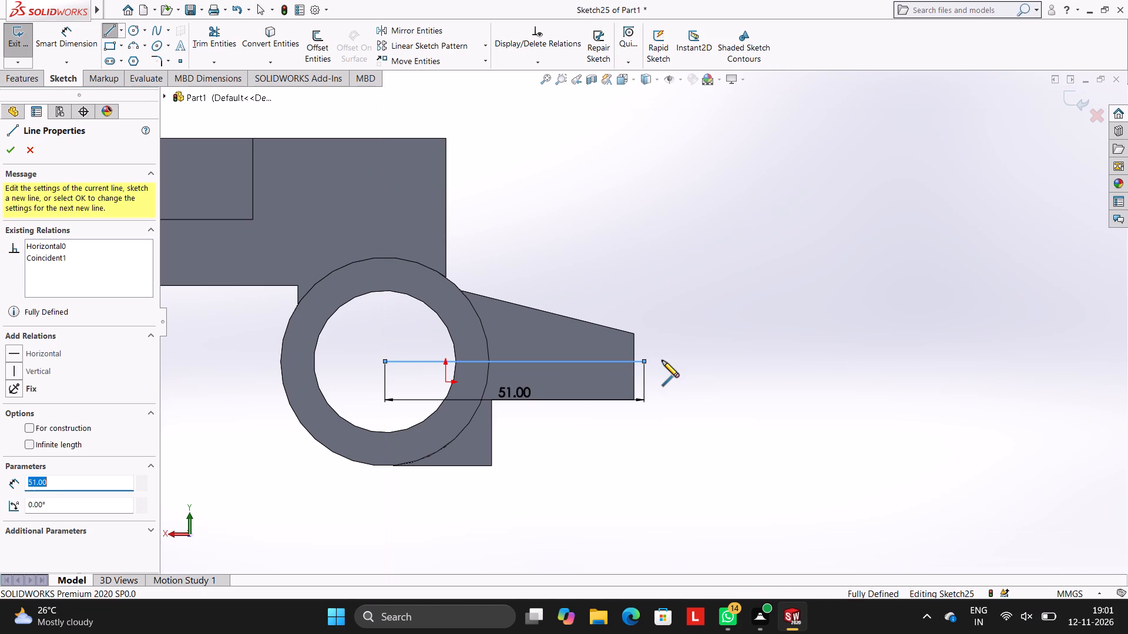
Continue from the 51 mm line's end down to the arm's bottom edge level, back to its lower corner and up its end edge.
scroll(662, 360, "down", 5)
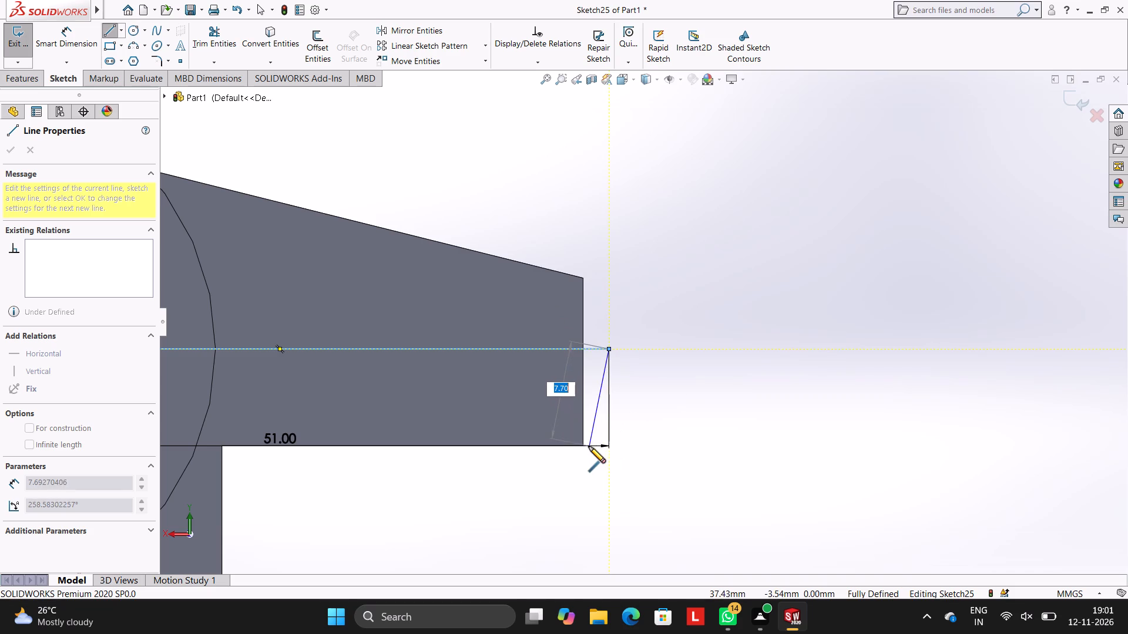
left_click(610, 444)
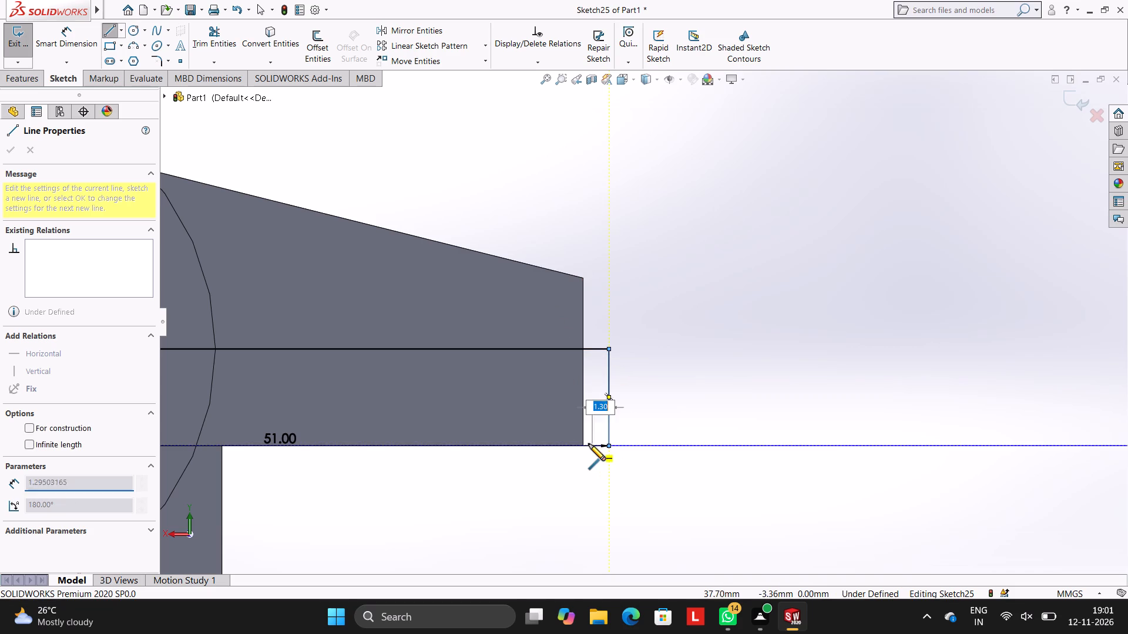
left_click(584, 444)
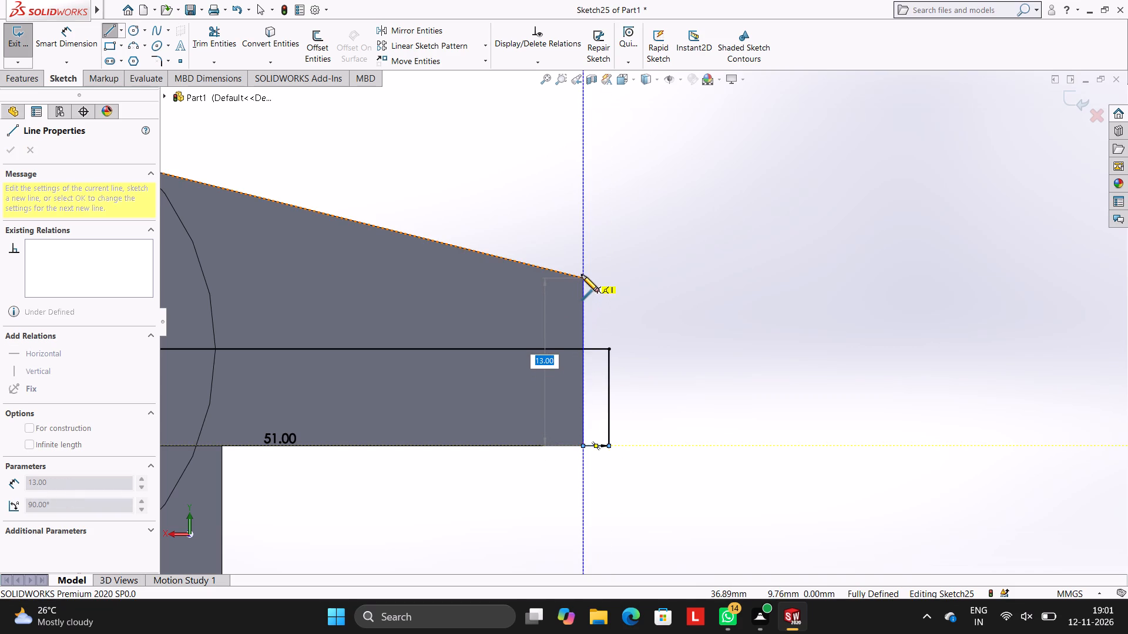
left_click(582, 278)
key("Escape")
key("Escape")
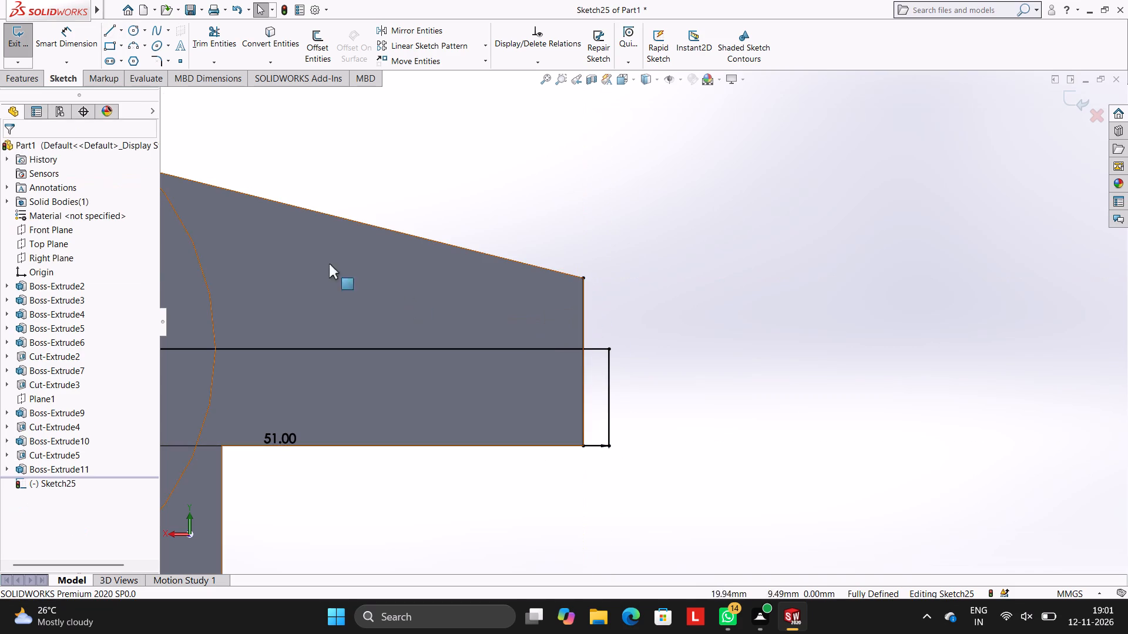
Draw a vertical line up from the 51 mm line's end and a line about 6.2 mm long extending the arm's sloped edge across it.
left_click(114, 29)
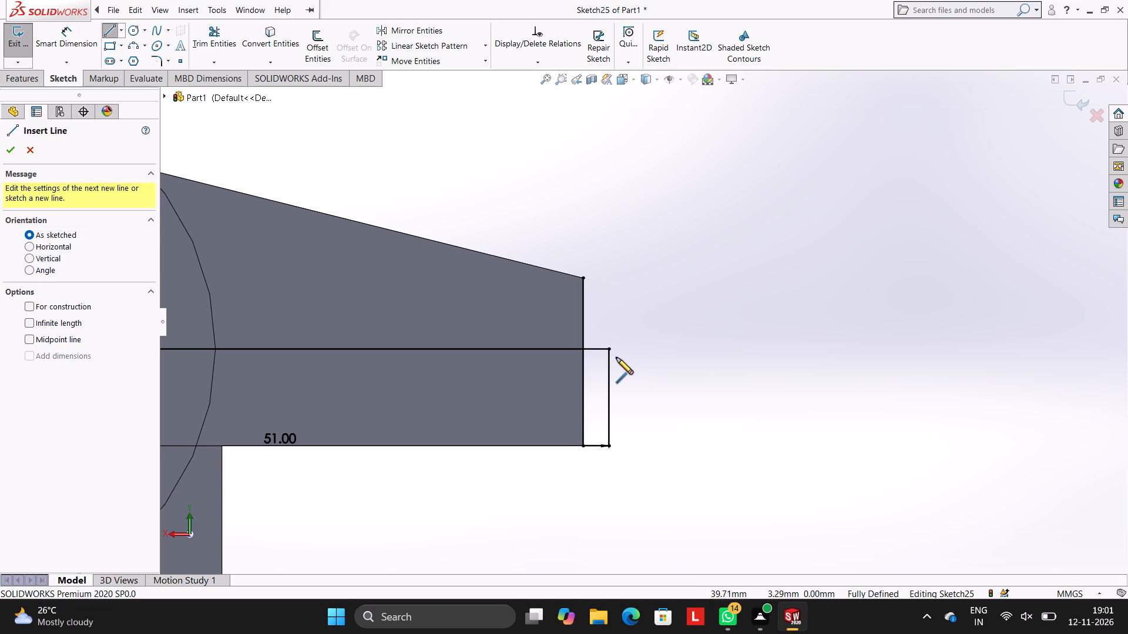
left_click(607, 348)
left_click(606, 240)
key("Escape")
key("Escape")
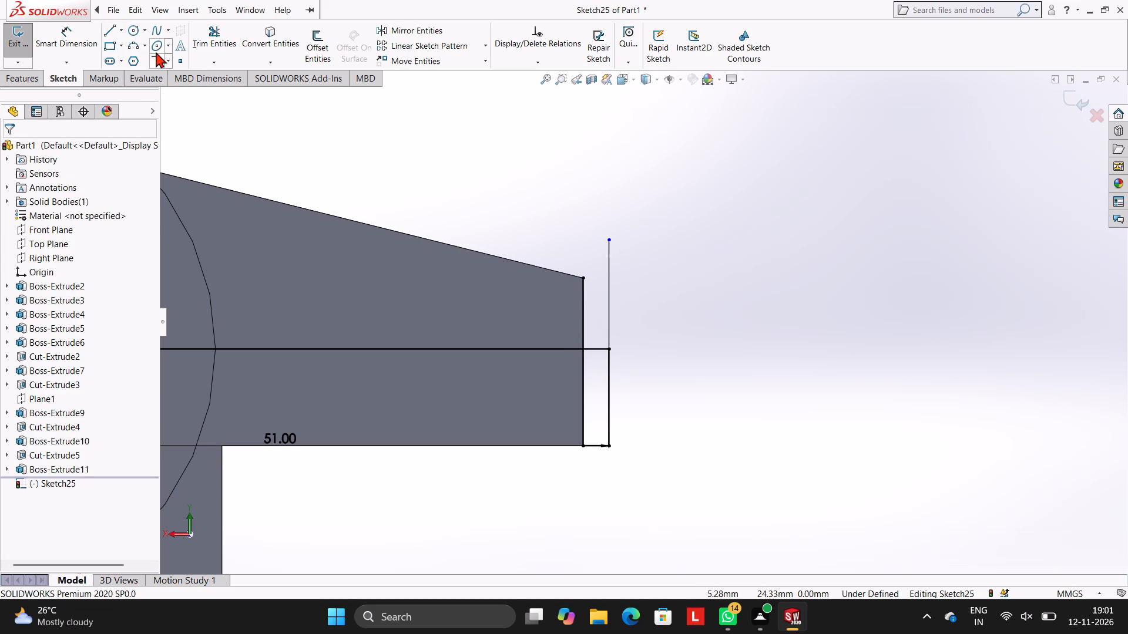
left_click(106, 31)
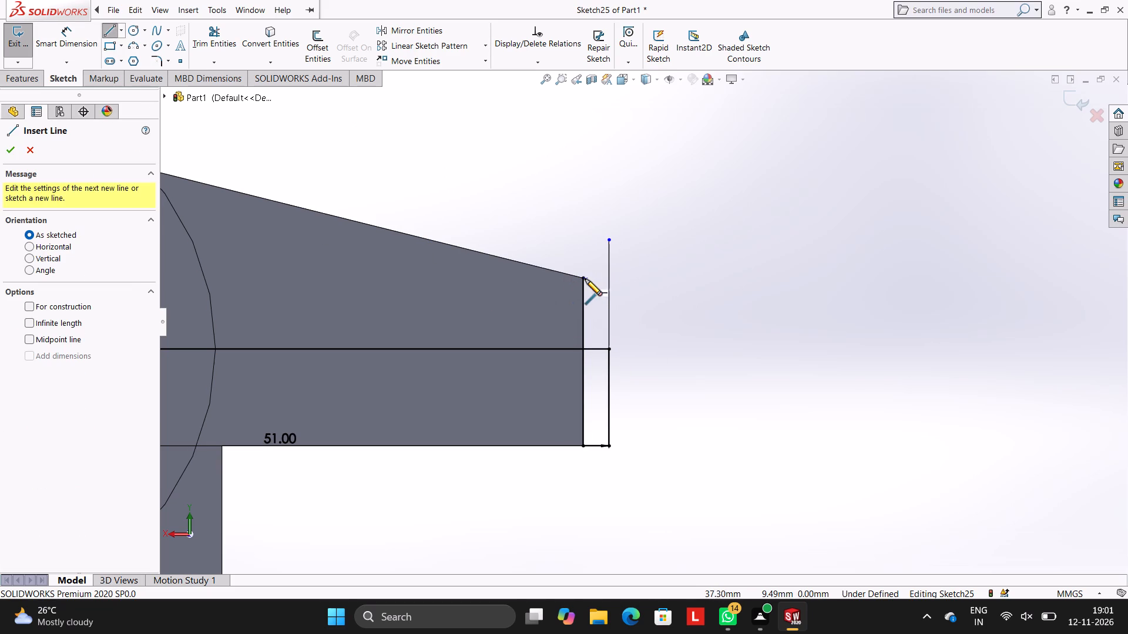
left_click(585, 279)
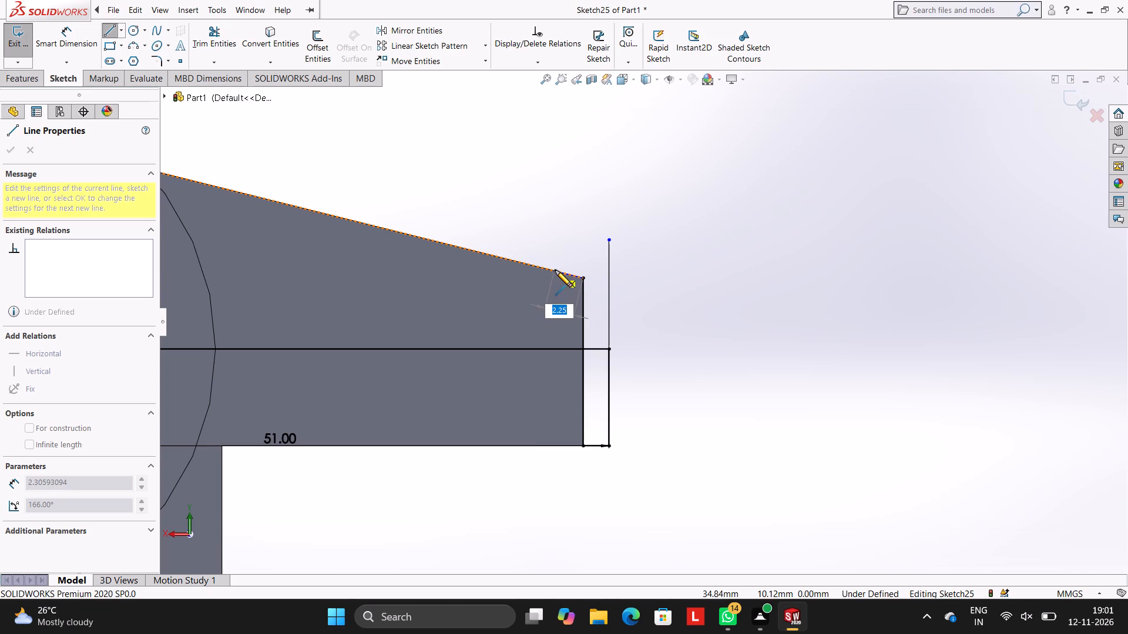
left_click(660, 300)
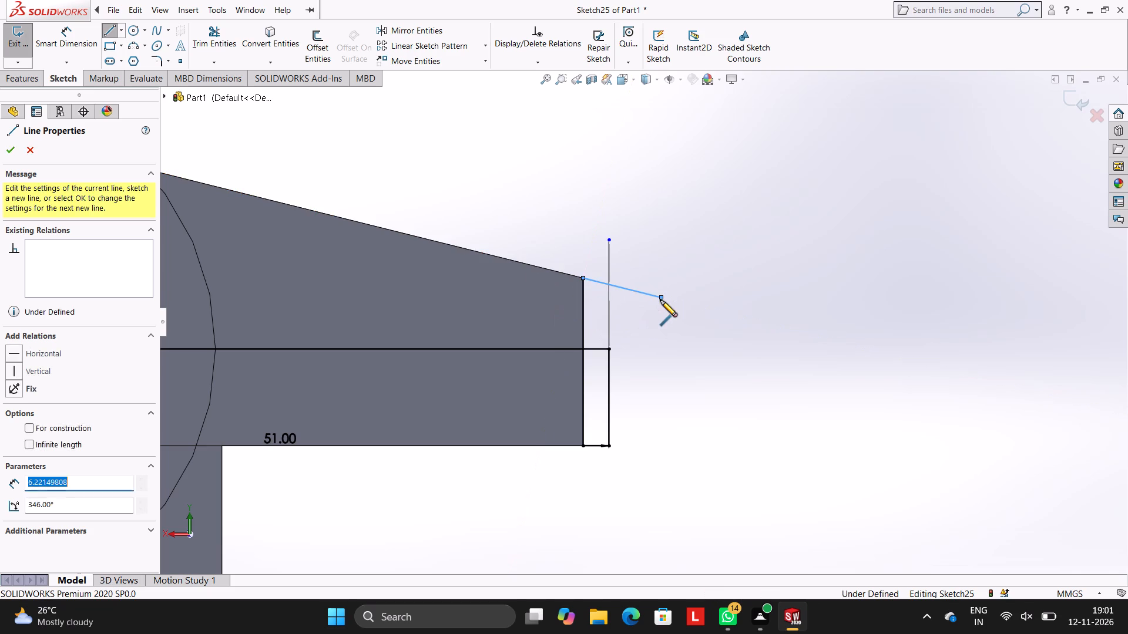
key("Escape")
key("Escape")
key("Escape")
Trim both overshooting ends, the 51 mm line with its stub, and the two vertical segments beyond the arm's end.
left_click(229, 43)
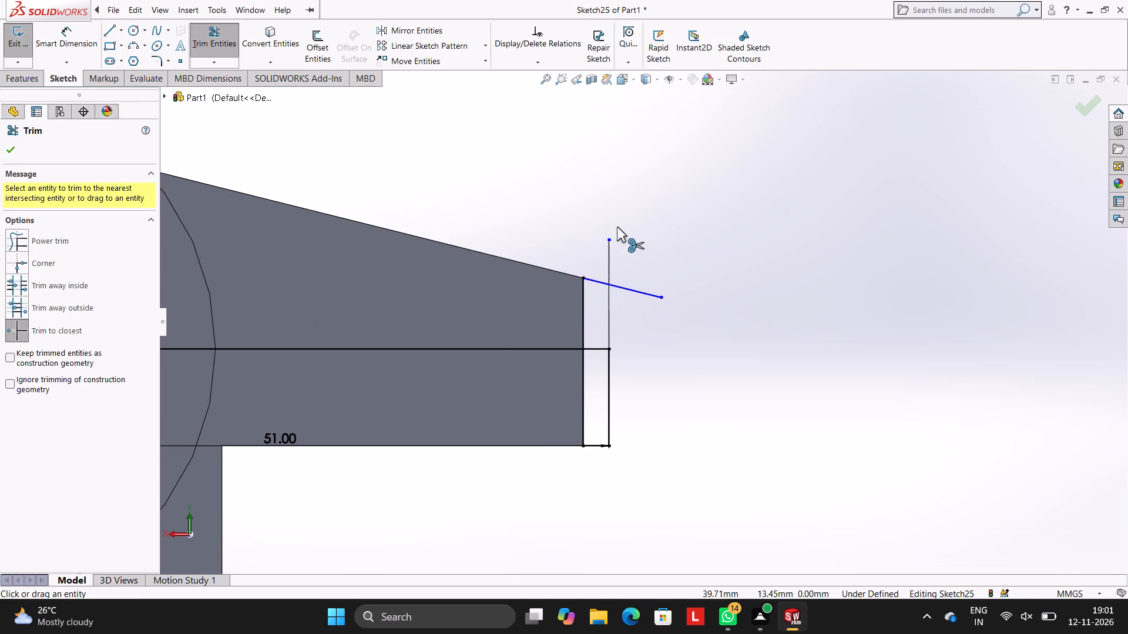
left_click(609, 242)
left_click(649, 295)
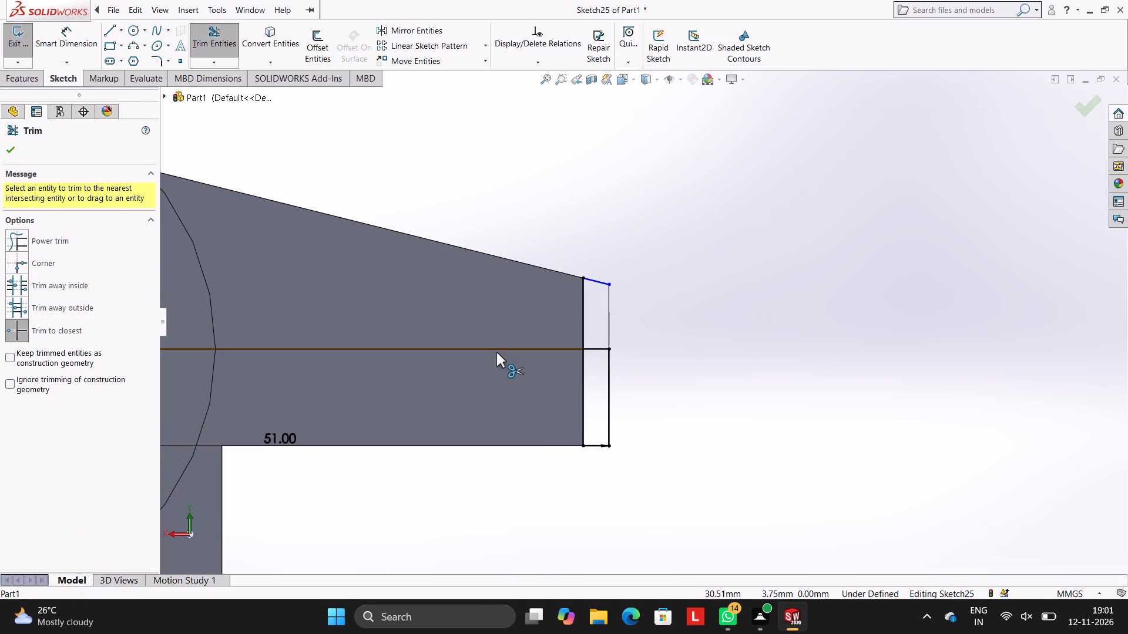
left_click(496, 352)
left_click(596, 320)
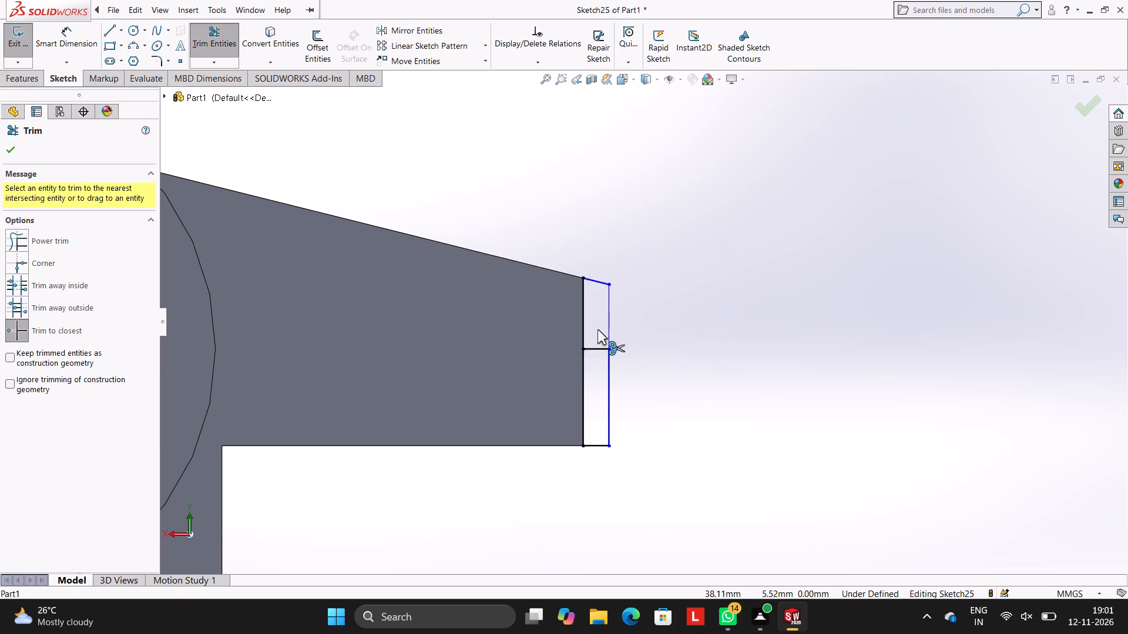
left_click(592, 352)
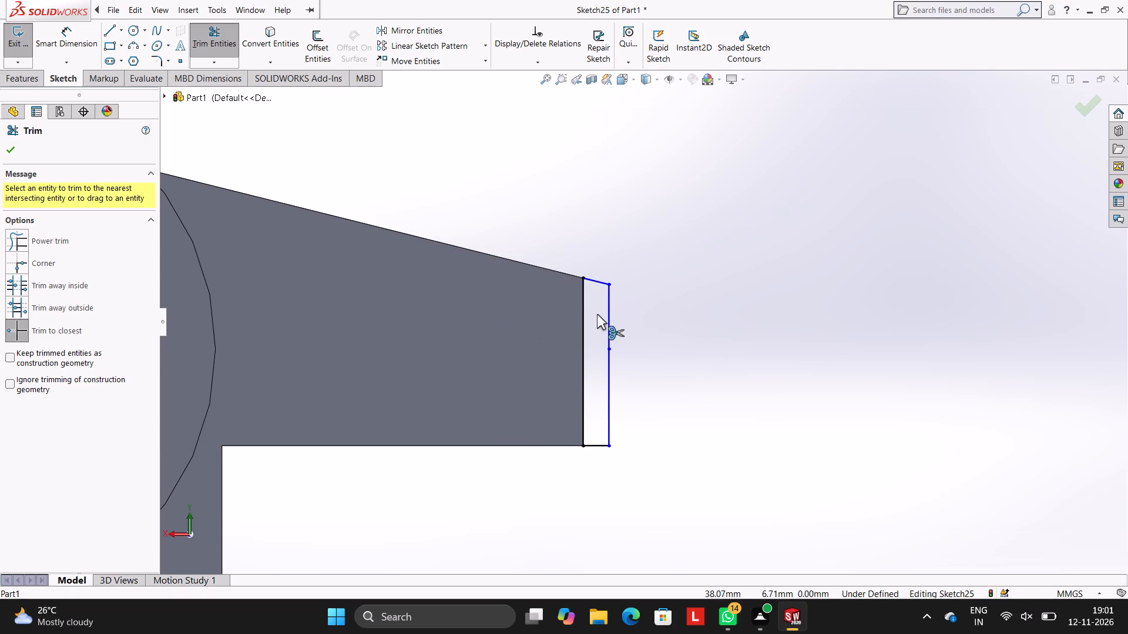
left_click(609, 313)
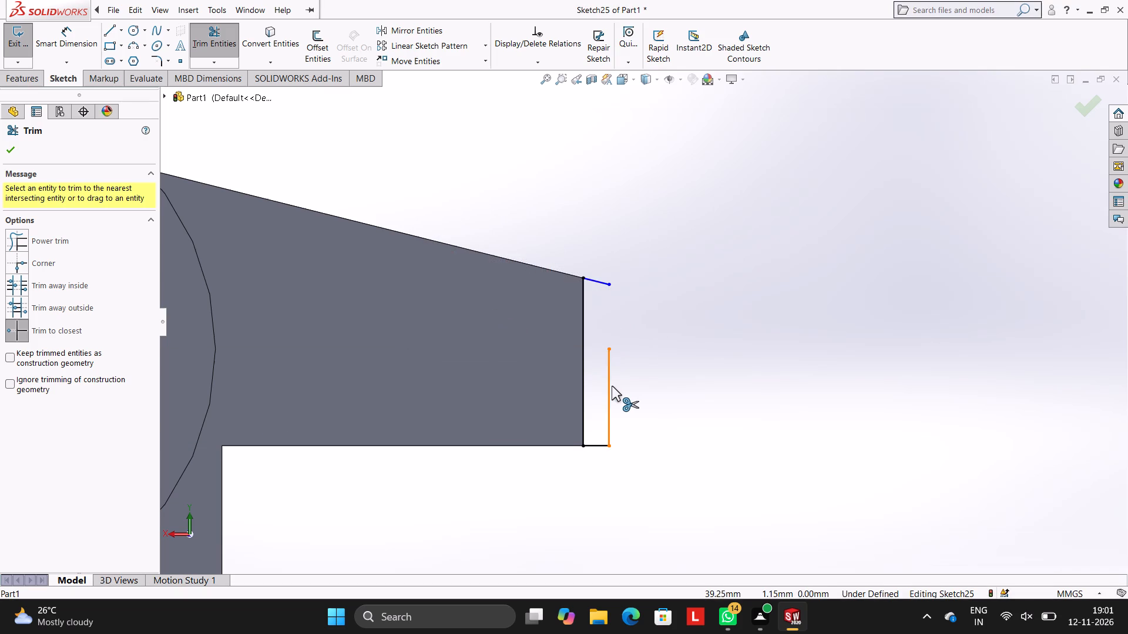
left_click(612, 386)
Close the profile with a single vertical line about 12.5 mm long joining the free ends of the sloped and bottom lines.
left_click(109, 35)
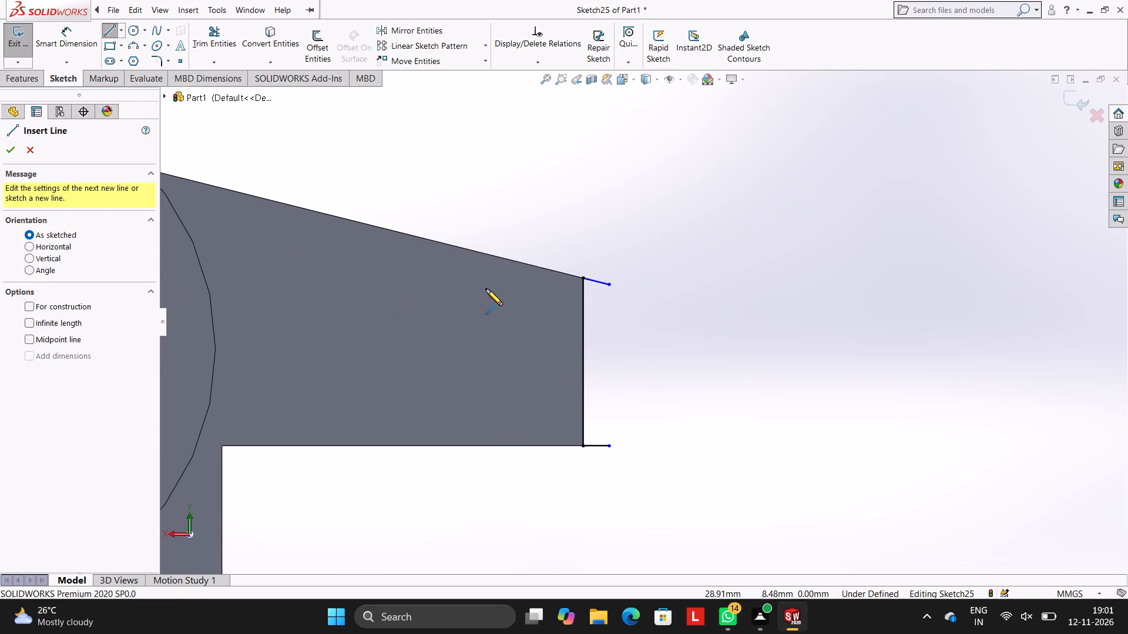
left_click(609, 285)
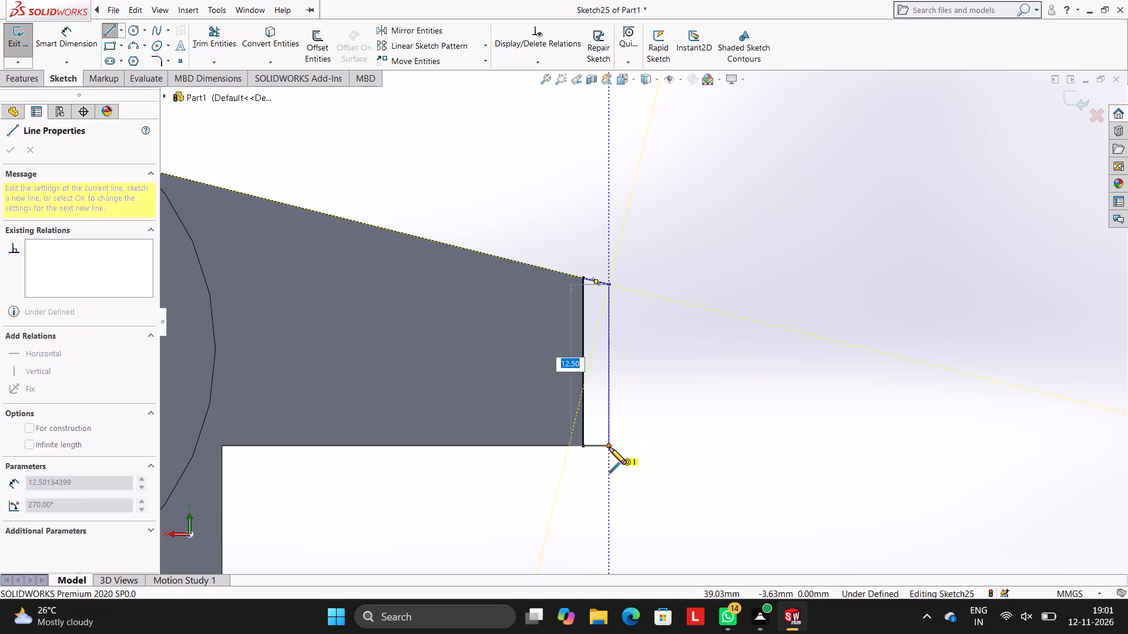
left_click(609, 447)
key("Escape")
key("Escape")
key("Escape")
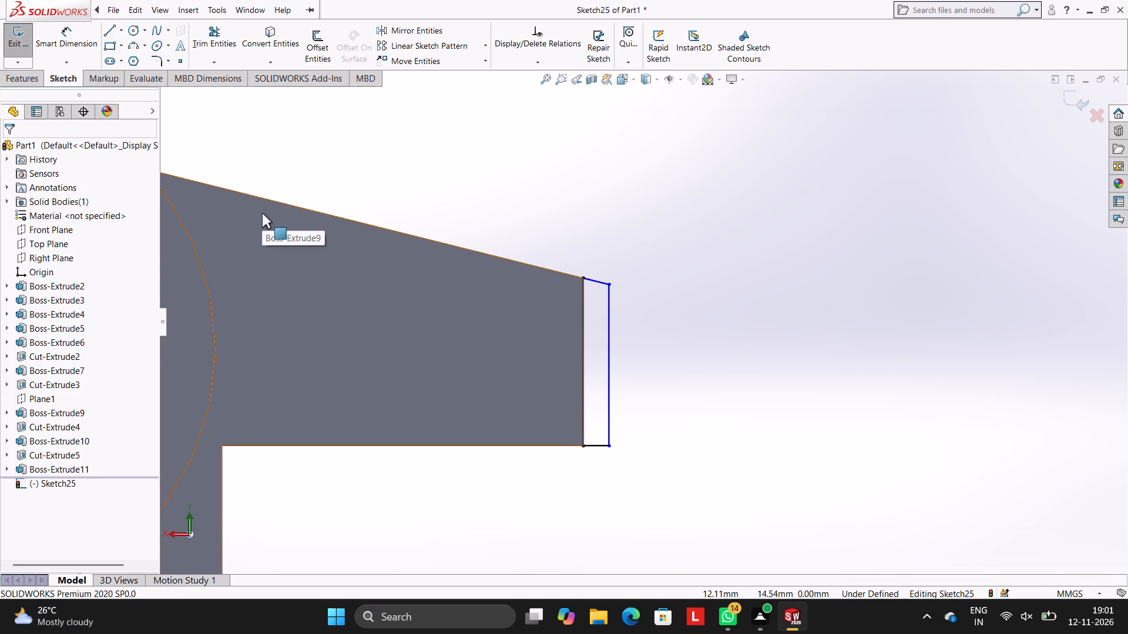
Dimension the outer vertical line's length and its distance from the arm's end edge, keeping the drawn values.
left_click(61, 64)
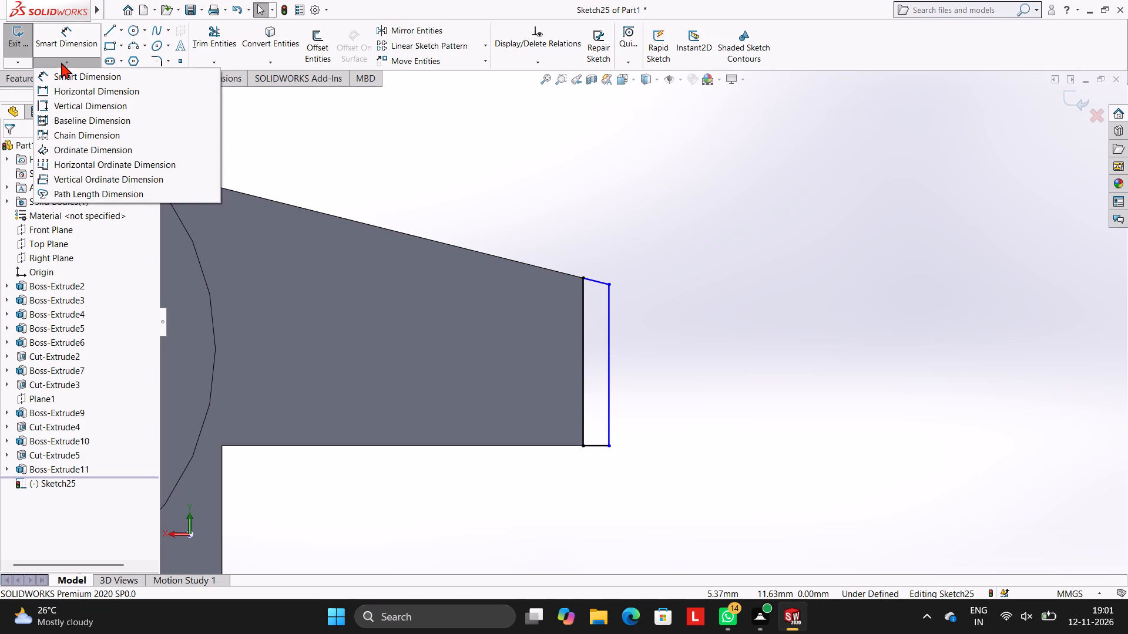
left_click(70, 47)
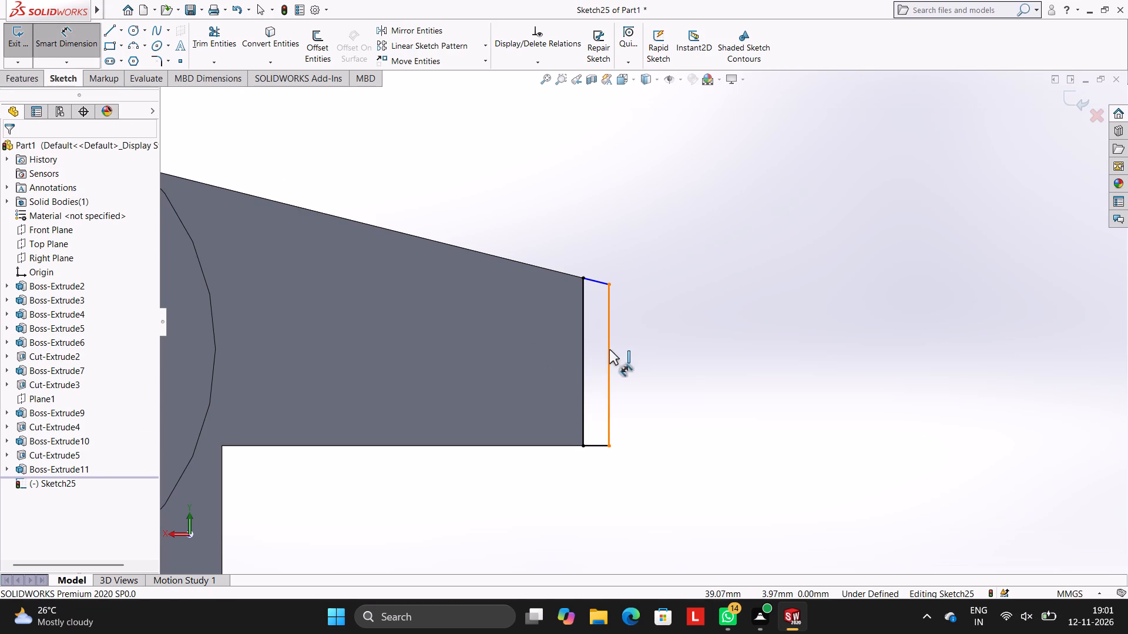
left_click(609, 349)
left_click(647, 336)
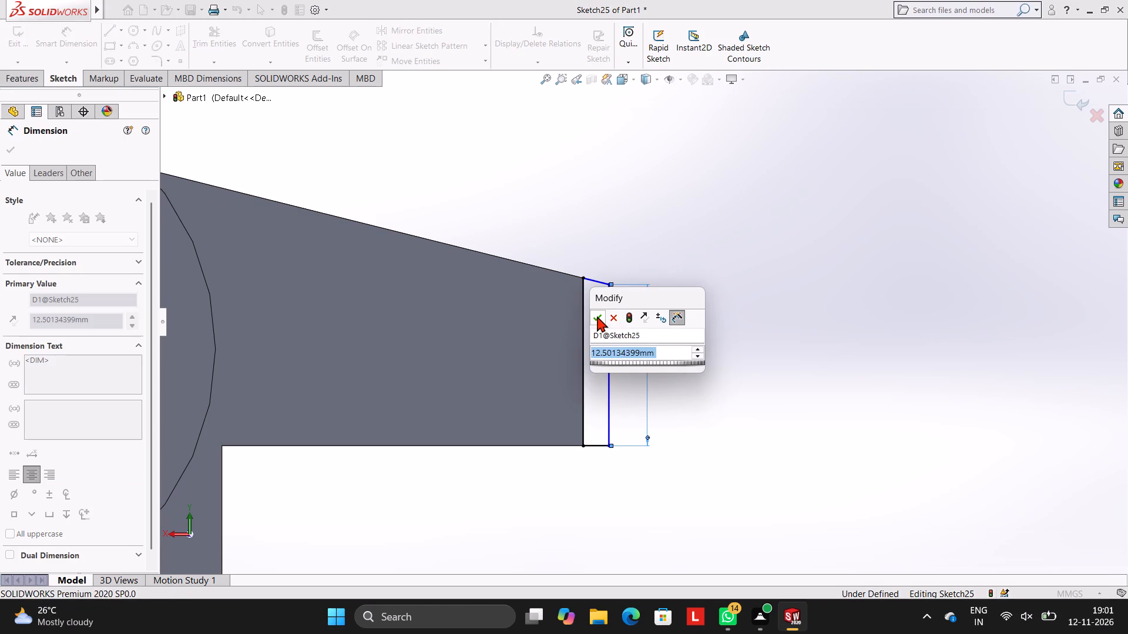
left_click(597, 316)
left_click(777, 295)
left_click(584, 301)
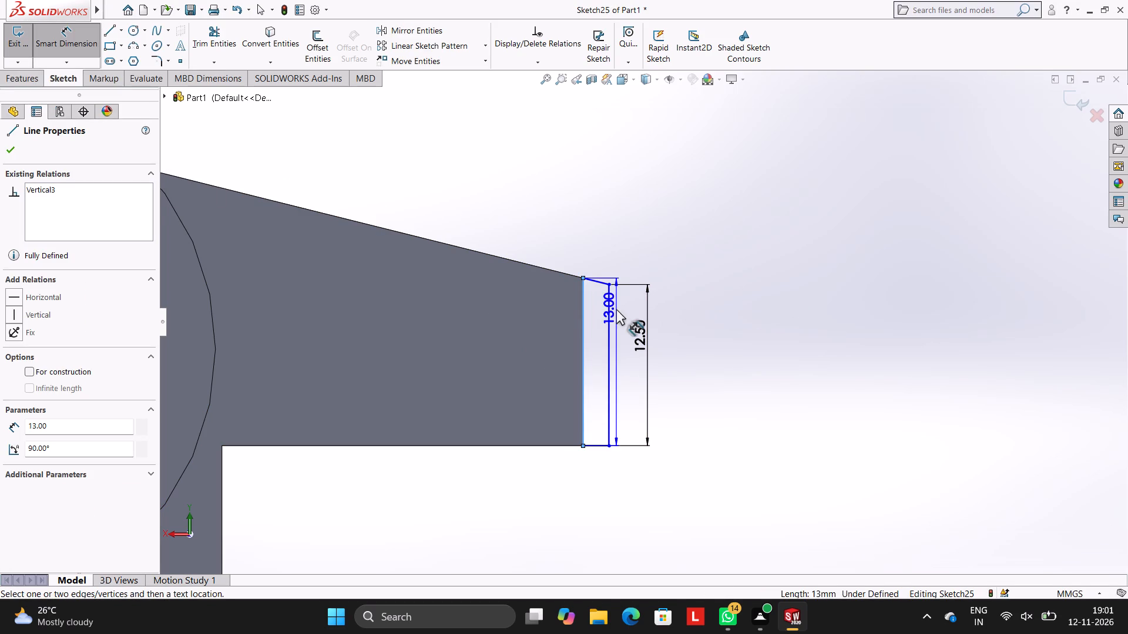
left_click(610, 309)
left_click(605, 237)
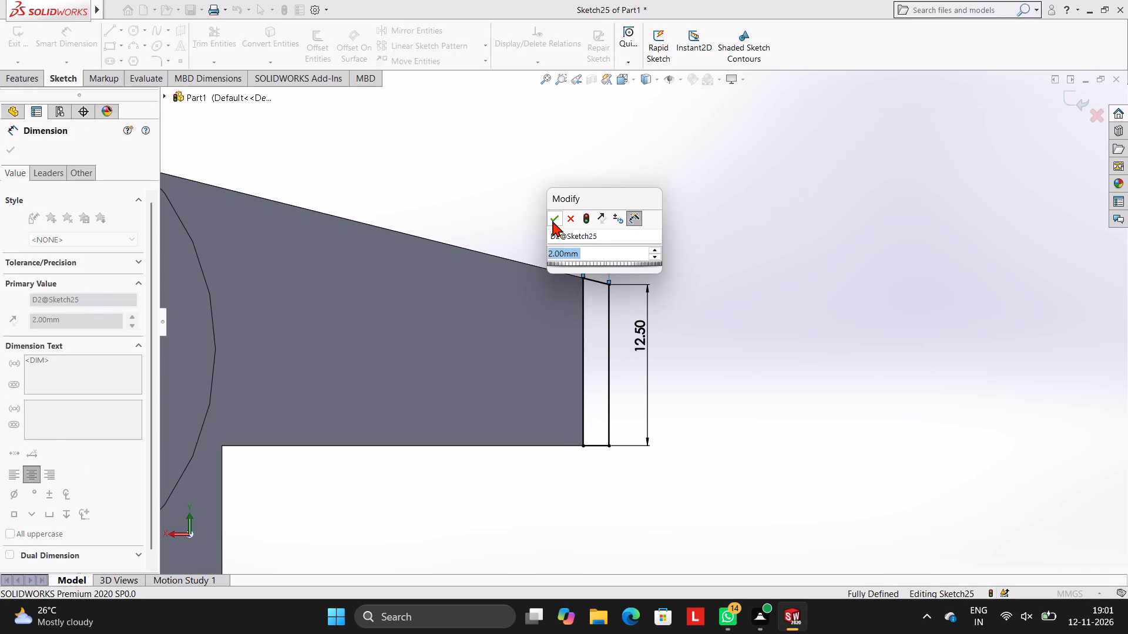
left_click(552, 221)
left_click(517, 199)
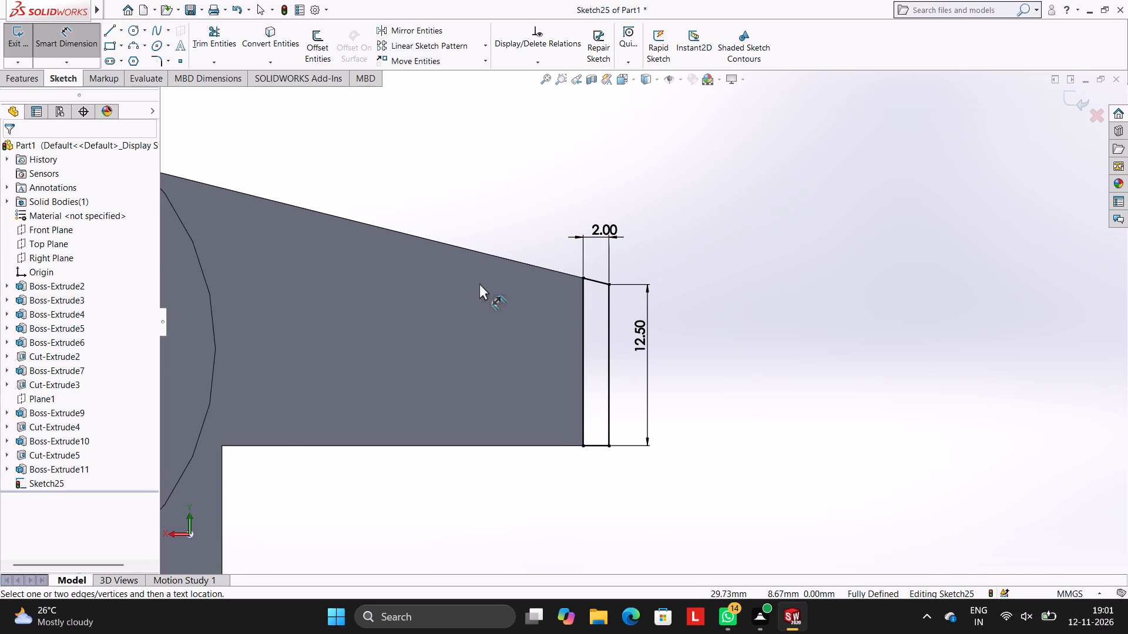
Extrude the closed end profile 20 mm in the reversed direction, merging it with the tapered arm.
scroll(477, 301, "up", 3)
scroll(570, 332, "up", 2)
scroll(570, 332, "down", 1)
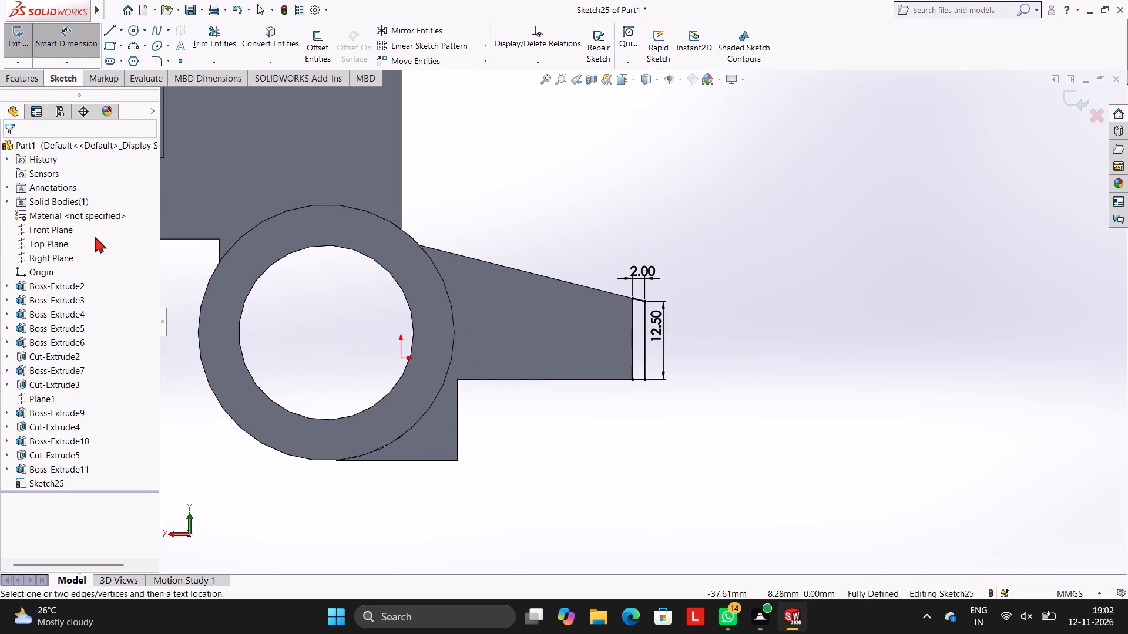
left_click(26, 80)
left_click(17, 36)
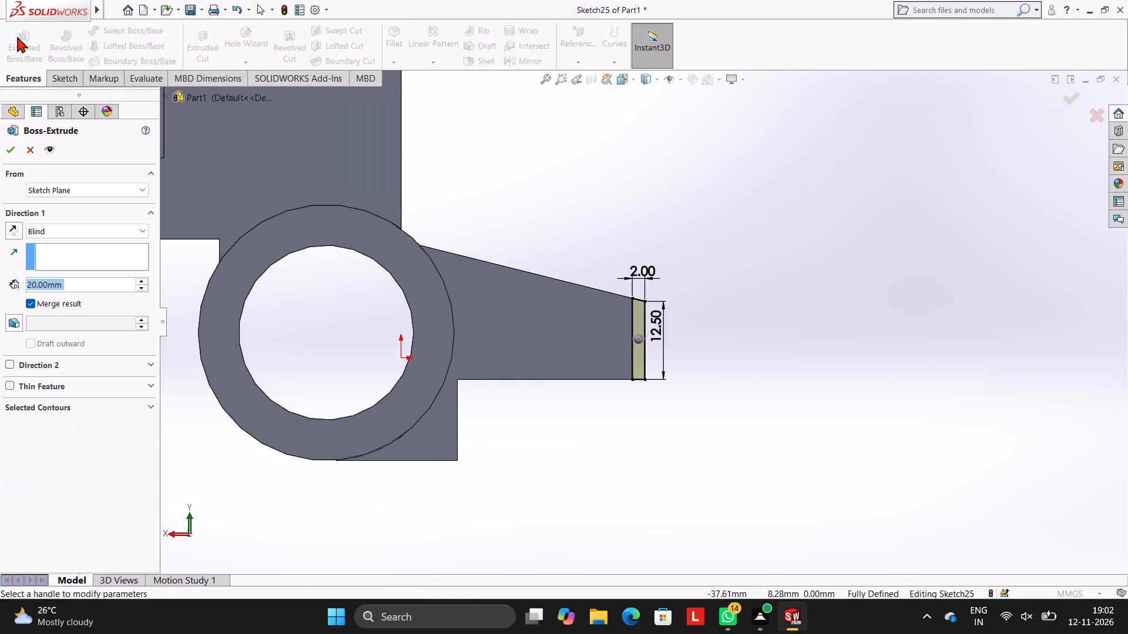
middle_click_drag(687, 285, 694, 194)
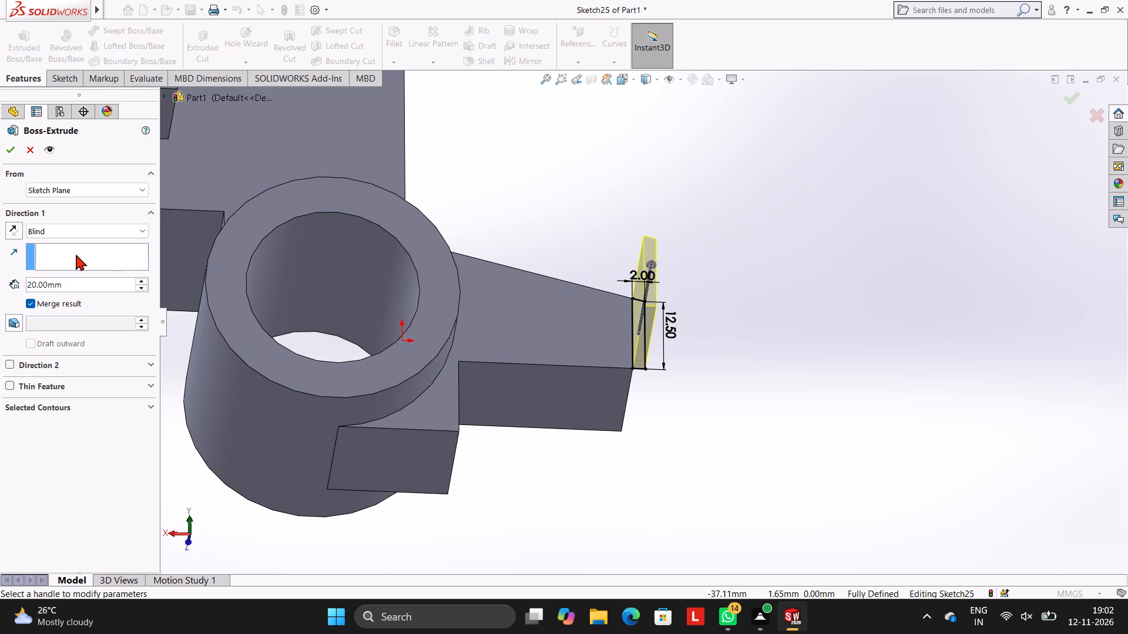
left_click(14, 224)
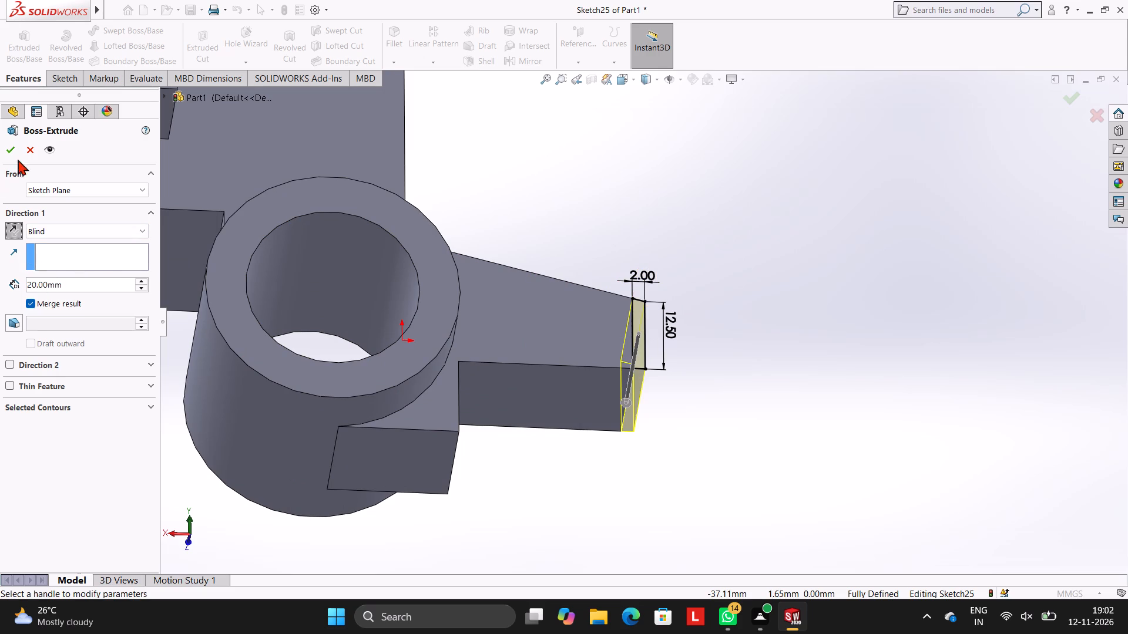
left_click(11, 149)
left_click(624, 196)
Examine the lengthened arm, the ring boss and the rest of the bracket from several sides.
scroll(609, 266, "up", 1)
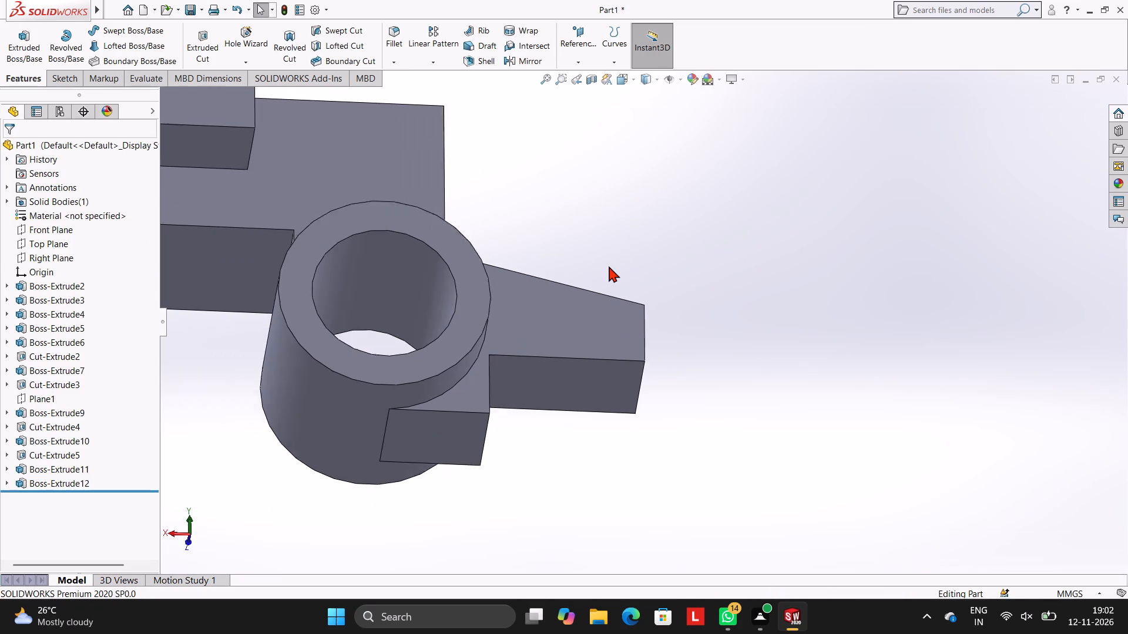
scroll(609, 266, "up", 1)
middle_click_drag(635, 355, 637, 197)
middle_click_drag(580, 329, 620, 187)
scroll(620, 191, "up", 4)
middle_click_drag(680, 315, 663, 278)
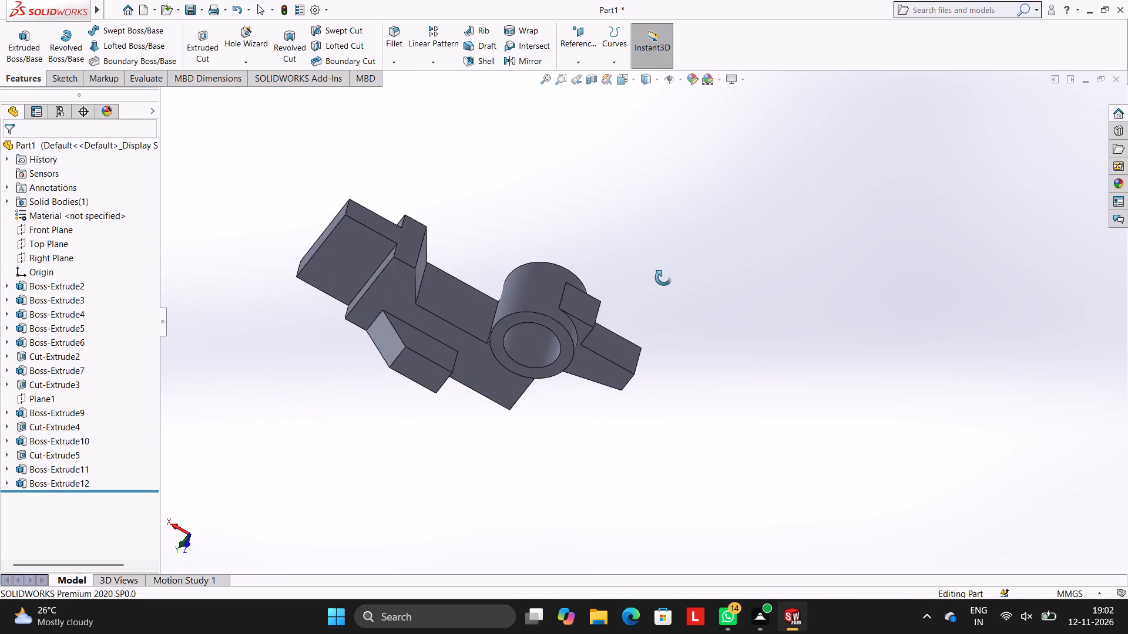
middle_click_drag(663, 278, 627, 225)
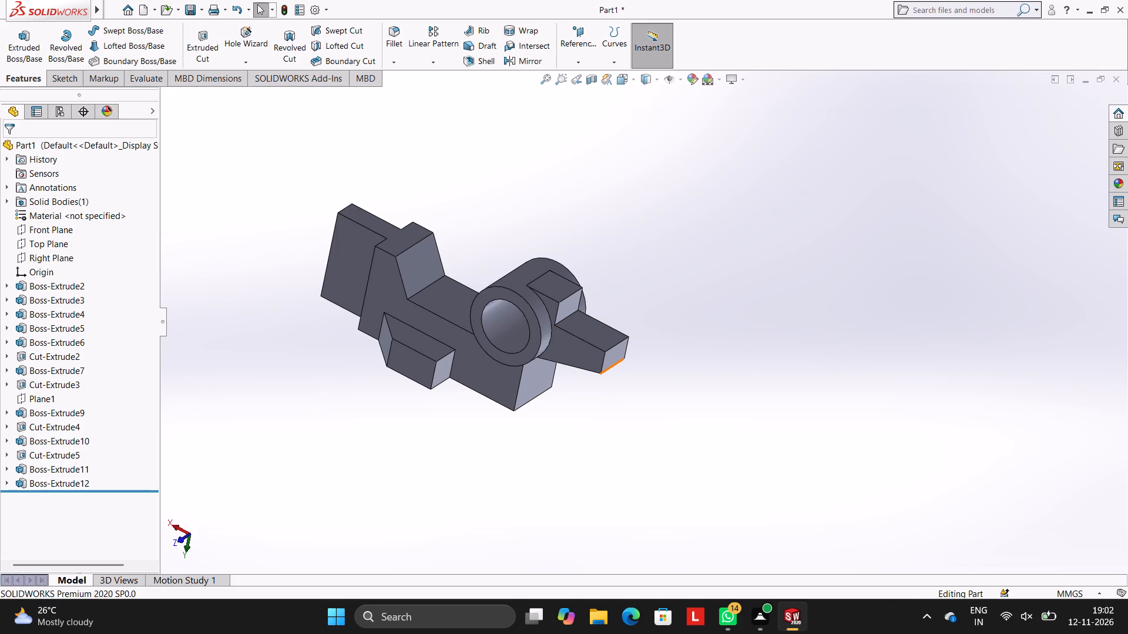
scroll(573, 336, "up", 2)
scroll(573, 336, "down", 3)
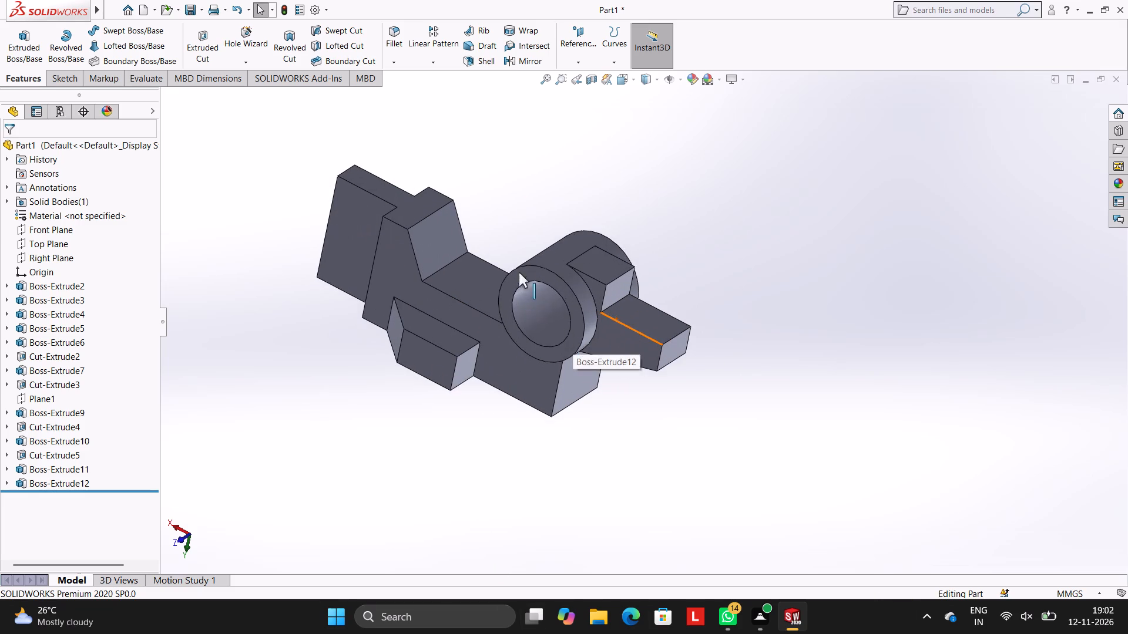
scroll(716, 265, "up", 1)
middle_click_drag(760, 265, 782, 217)
scroll(750, 227, "down", 1)
middle_click_drag(749, 233, 606, 267)
scroll(712, 292, "down", 1)
middle_click_drag(709, 291, 675, 288)
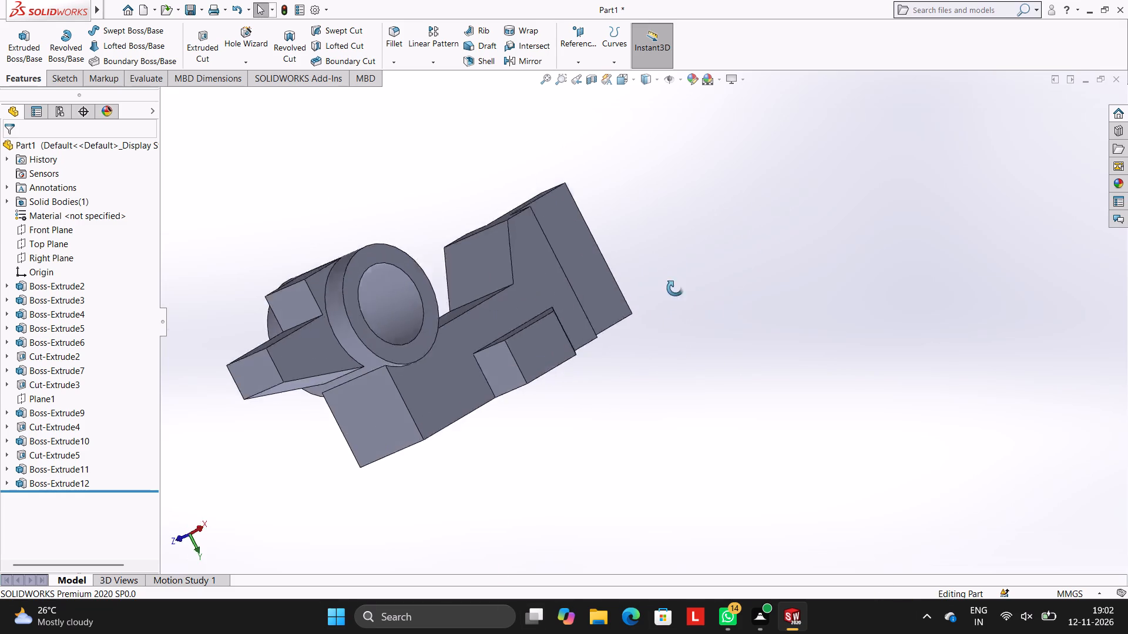
middle_click_drag(675, 288, 637, 328)
scroll(657, 309, "up", 3)
middle_click_drag(673, 289, 690, 359)
scroll(664, 312, "down", 1)
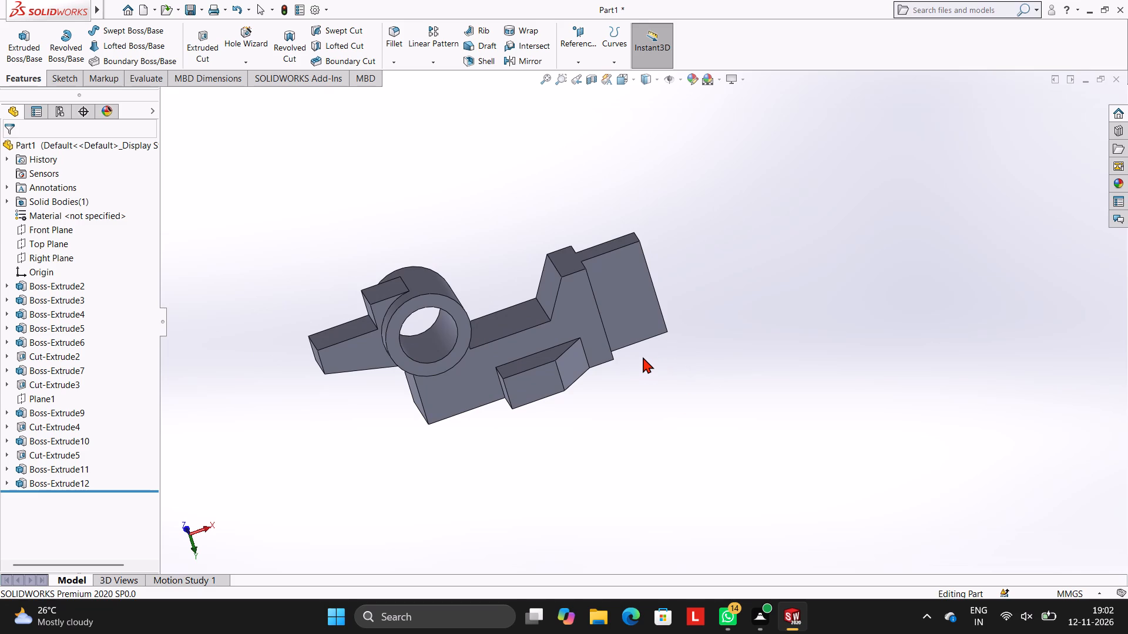
Open a new sketch on the flat outer face of the small block beside the ring boss, viewed face-on.
middle_click_drag(707, 239, 687, 386)
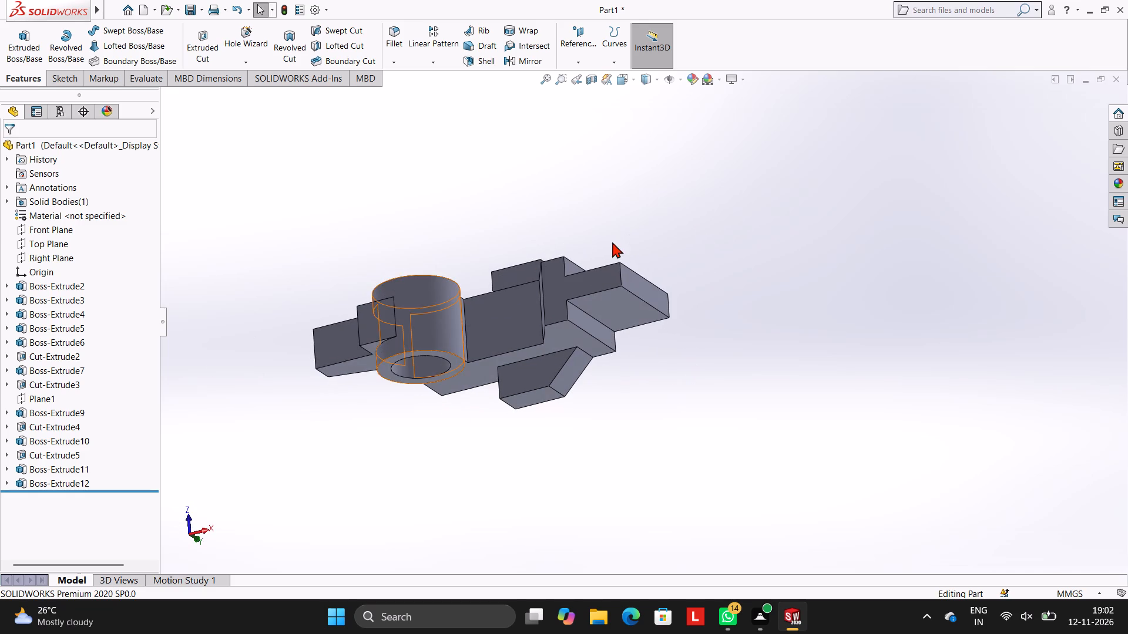
middle_click_drag(622, 246, 661, 316)
left_click(404, 333)
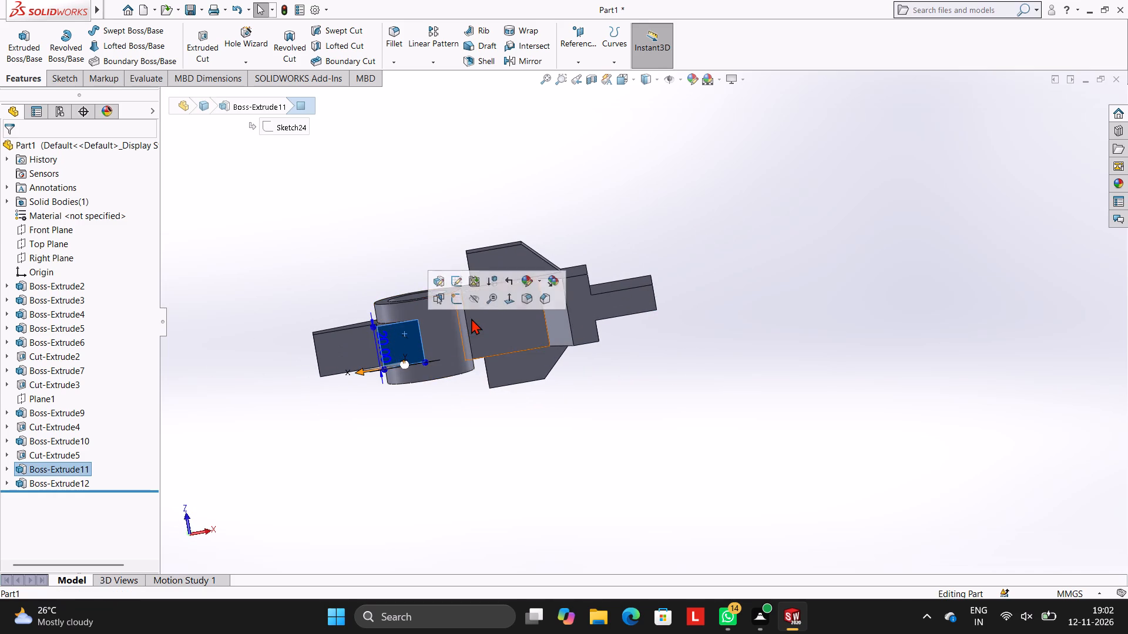
left_click(458, 296)
key("ctrl+8")
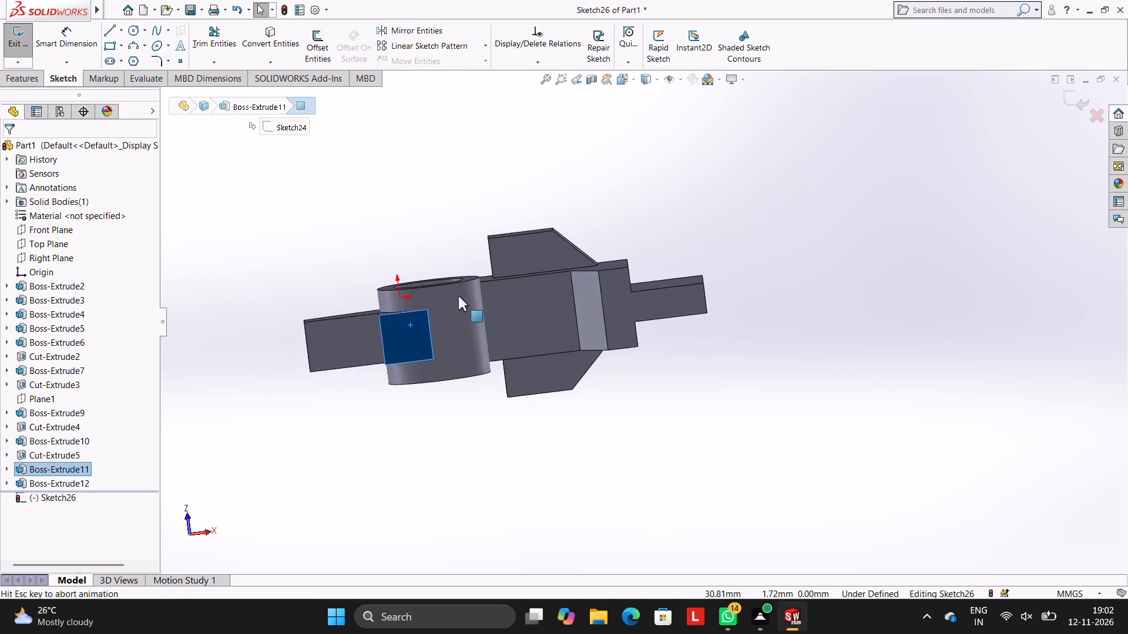
scroll(670, 325, "up", 1)
scroll(672, 324, "down", 3)
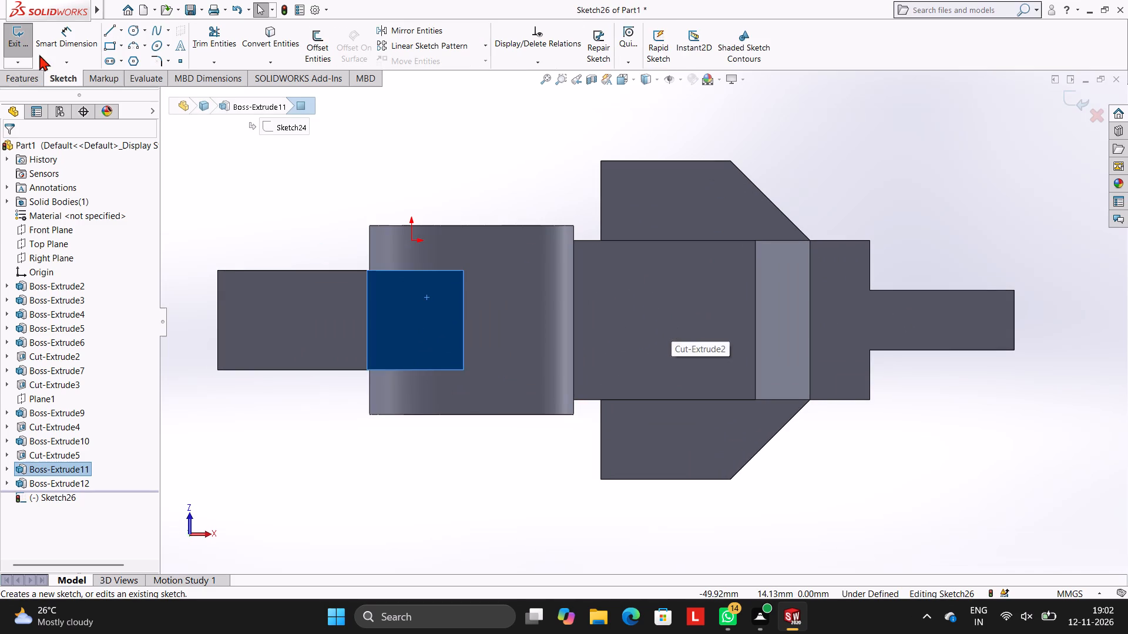
Draw a 51 mm horizontal line from the middle of the arm's end edge towards the ring boss.
left_click(110, 25)
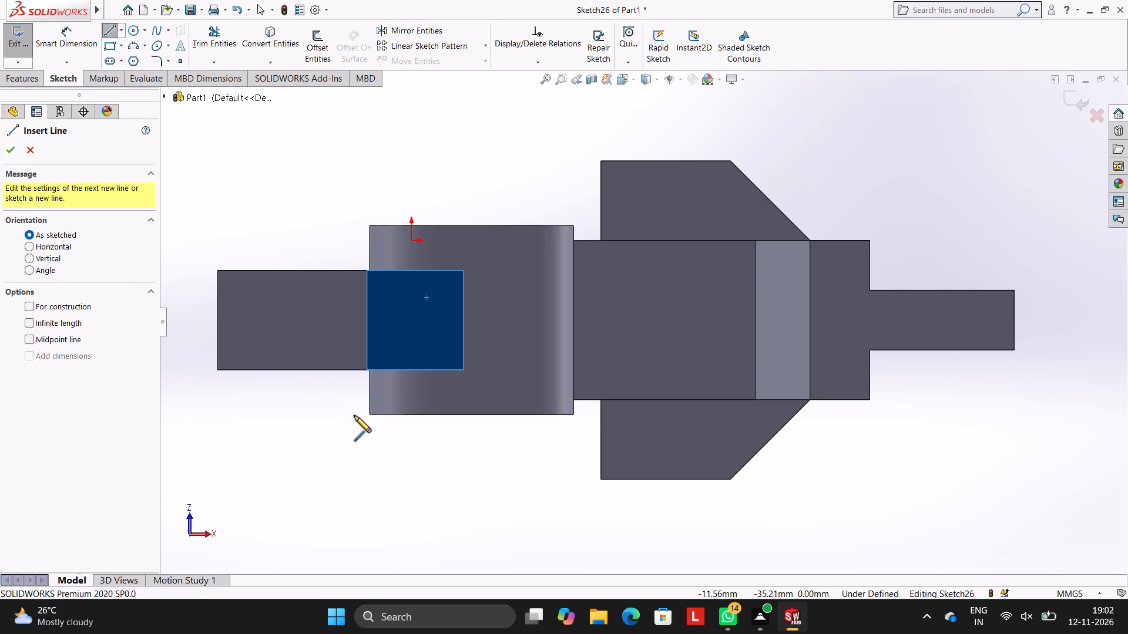
left_click(216, 319)
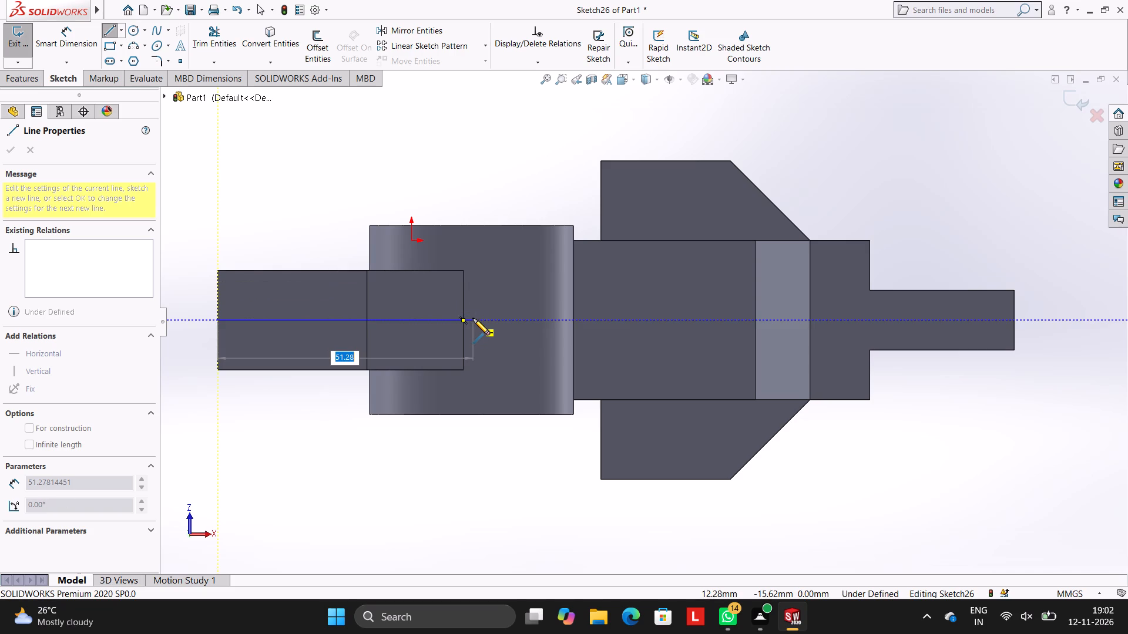
type("51")
key("Return")
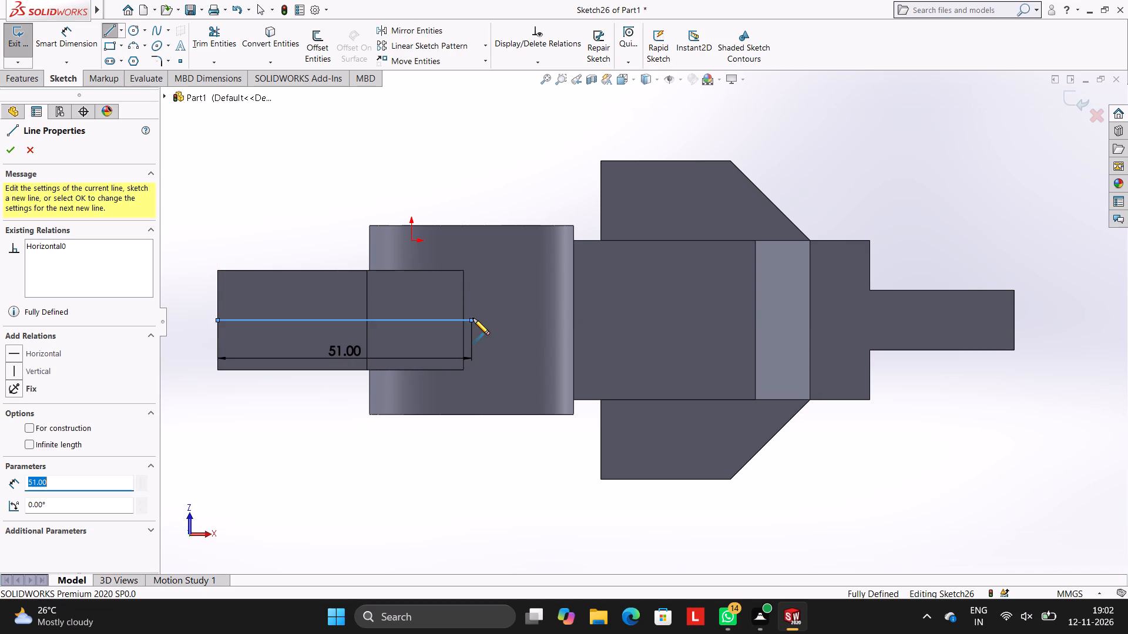
scroll(484, 323, "down", 5)
key("Escape")
key("Escape")
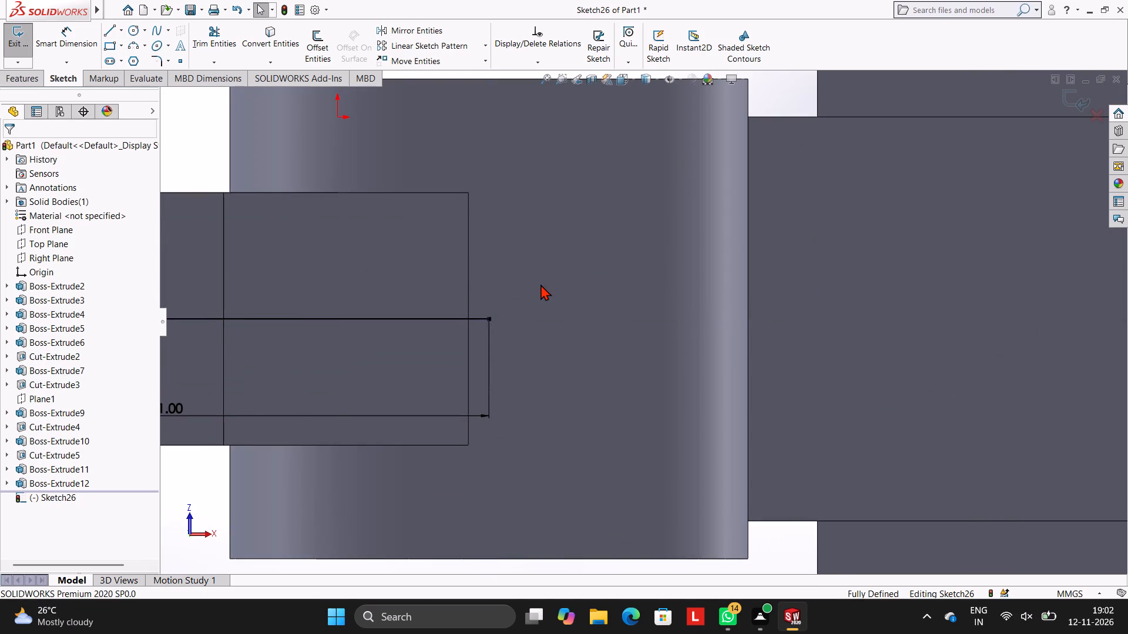
key("Escape")
key("Escape")
scroll(556, 336, "up", 2)
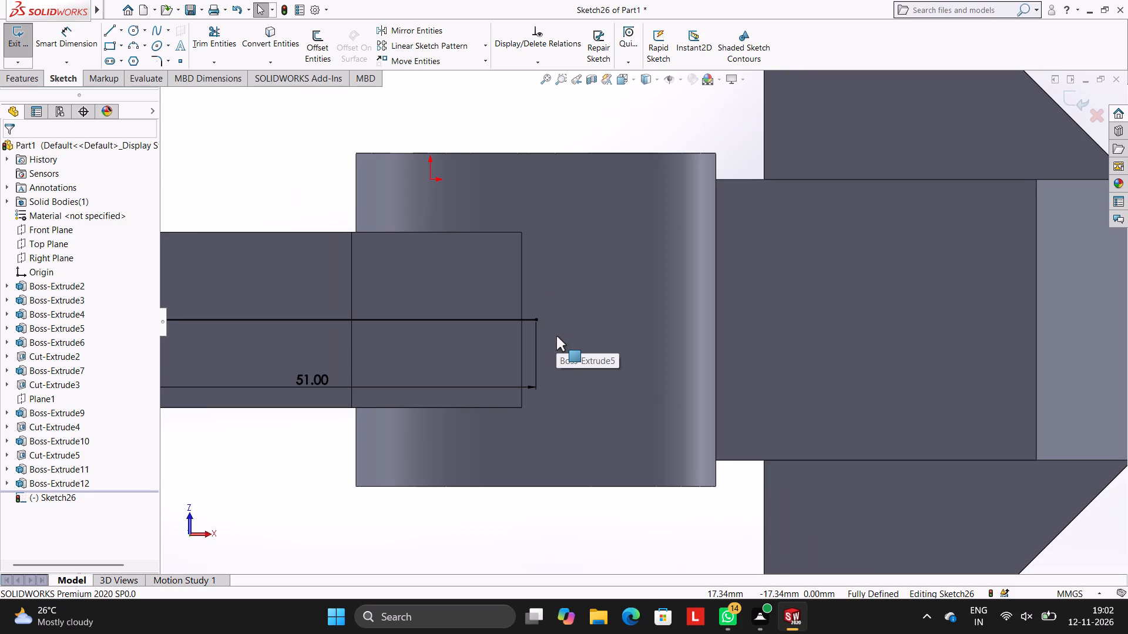
Draw a 6 mm diameter circle centred on the free end of the 51 mm line.
left_click(132, 26)
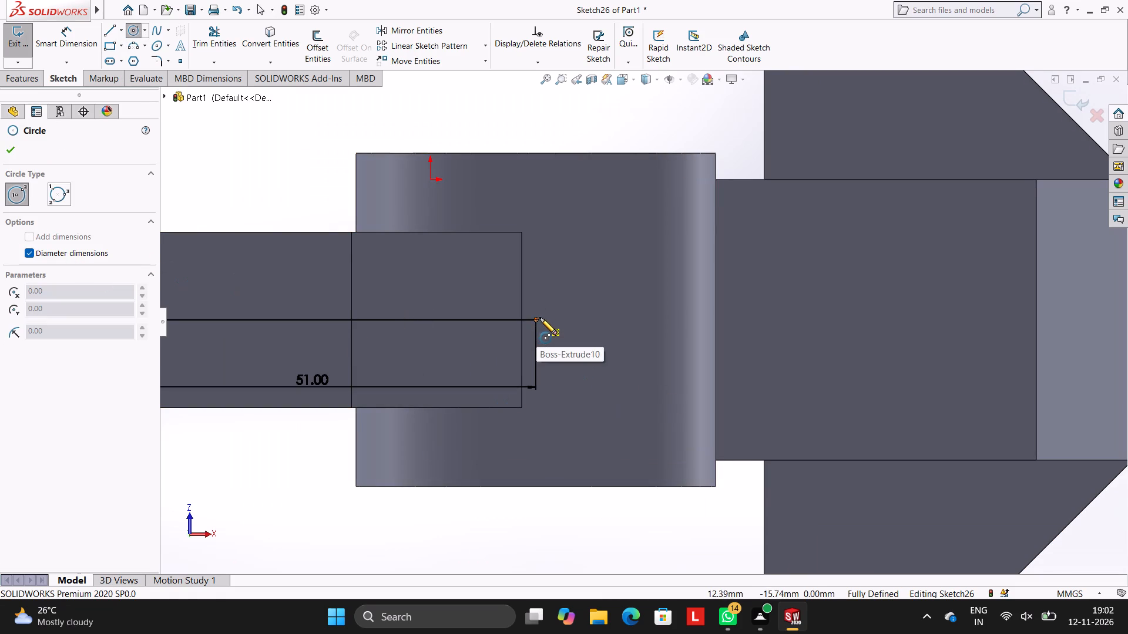
left_click(537, 319)
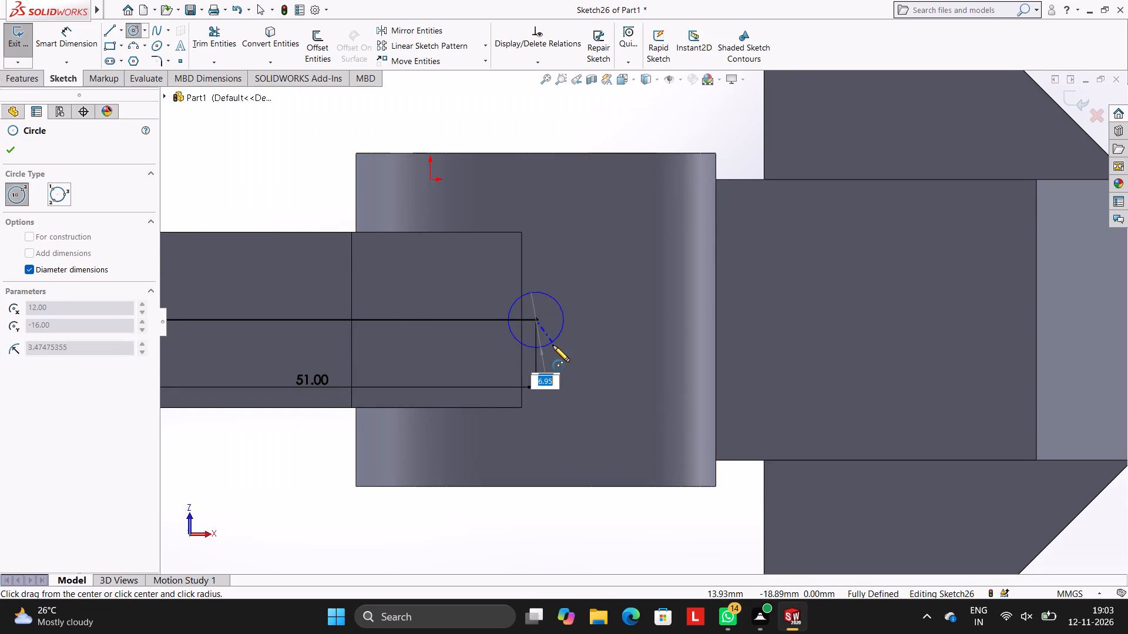
key("6")
key("Return")
key("Escape")
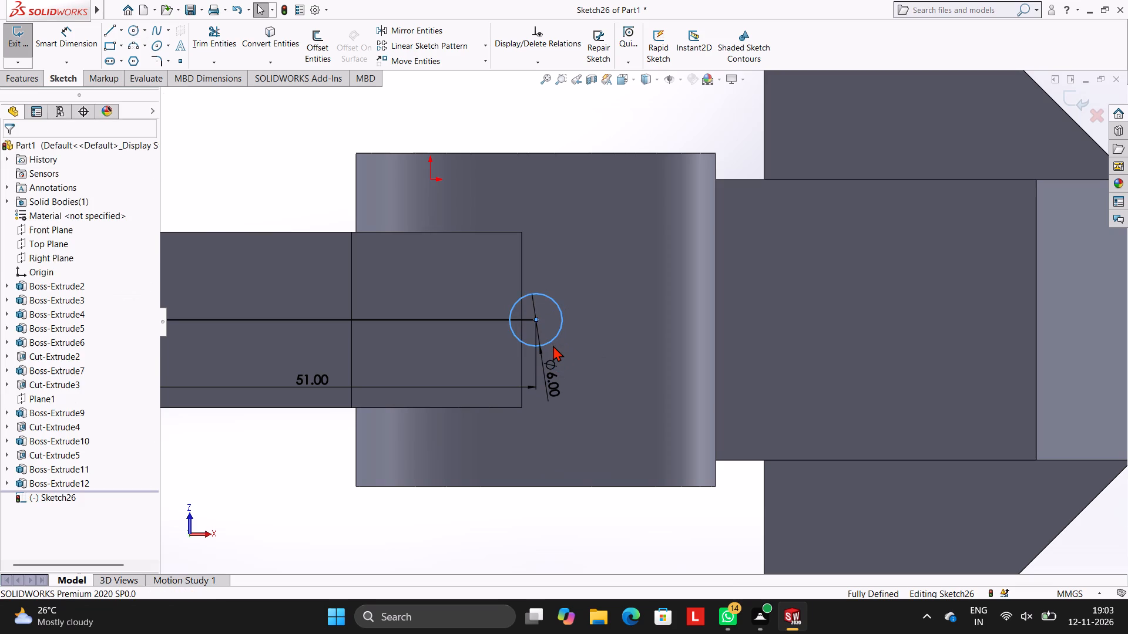
key("Escape")
key("Escape")
scroll(553, 345, "up", 2)
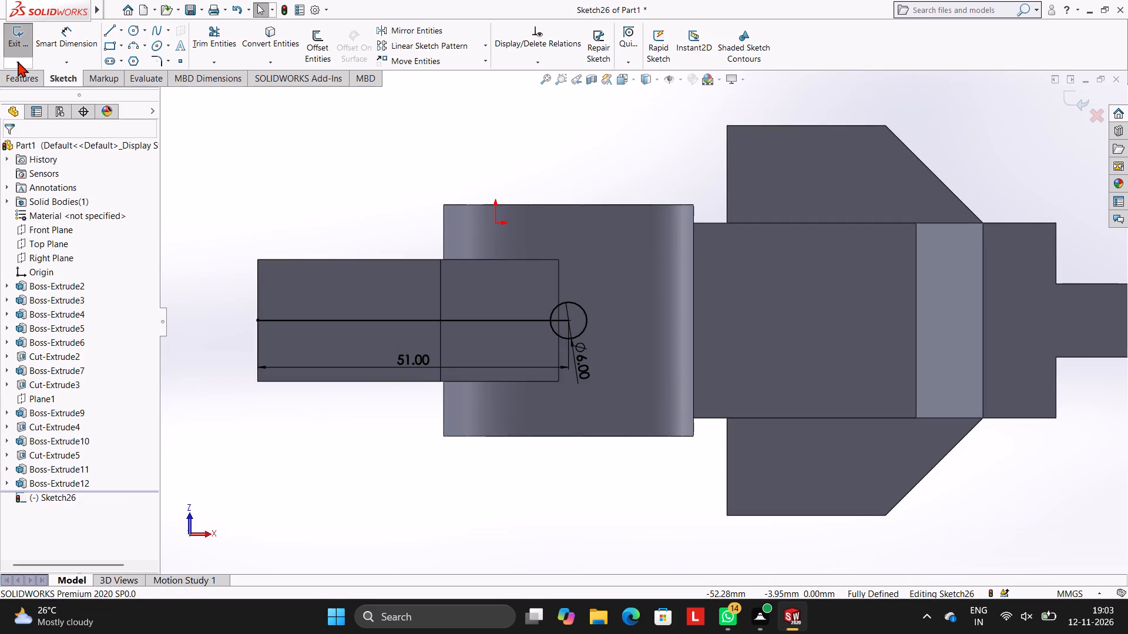
Cut-extrude the 6 mm circle 20 mm blind through the ring boss's wall into its bore.
left_click(24, 79)
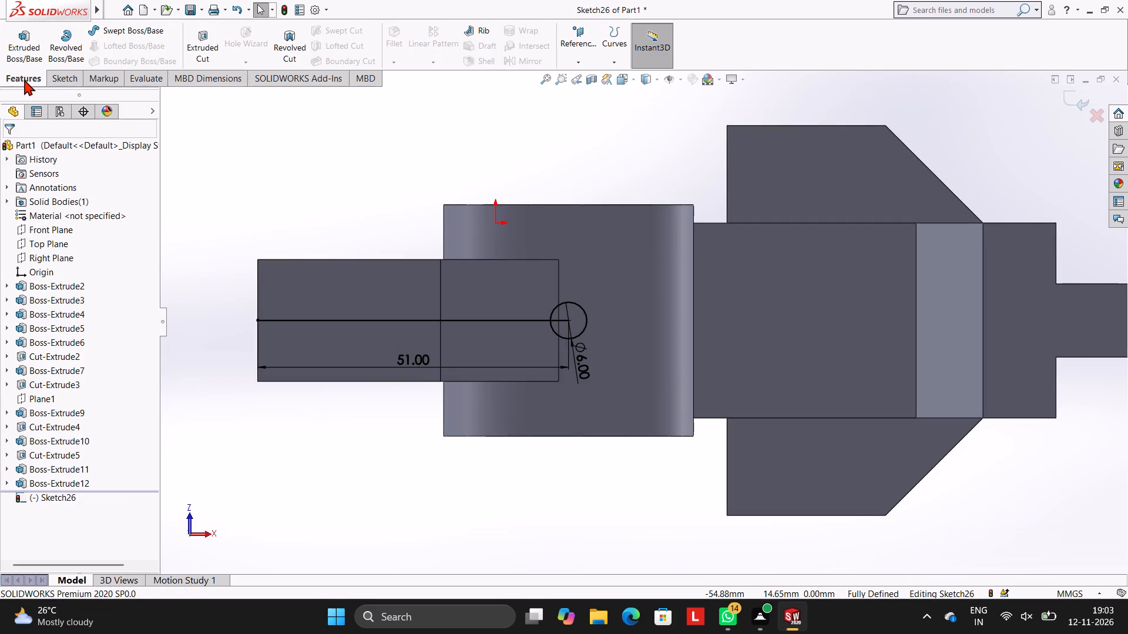
left_click(194, 33)
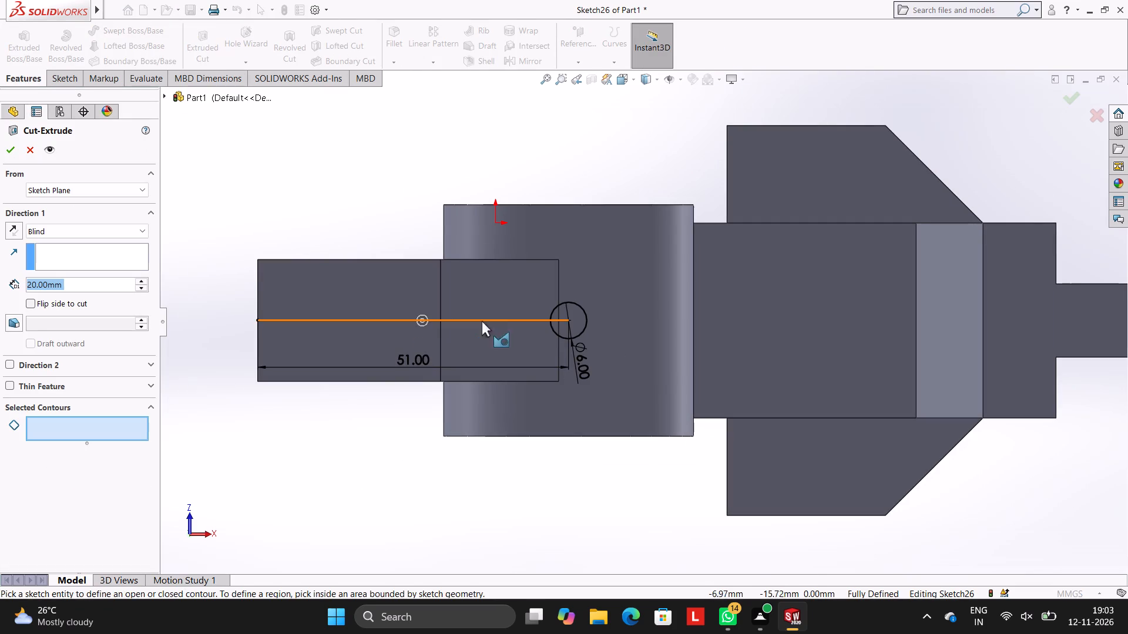
left_click(571, 324)
left_click(554, 314)
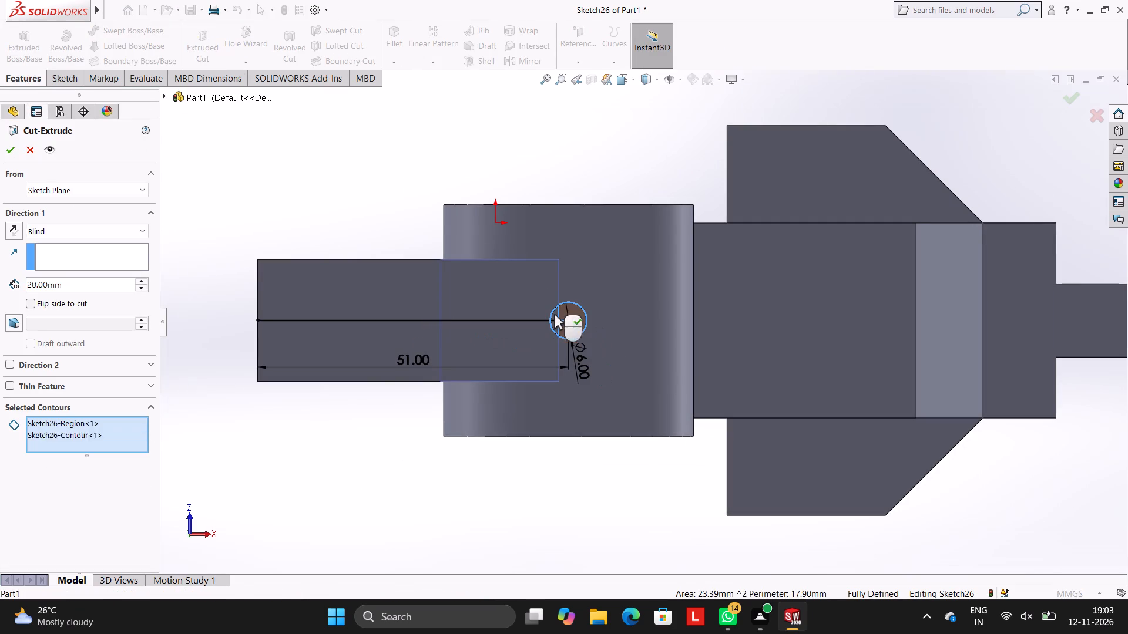
middle_click_drag(644, 491, 636, 205)
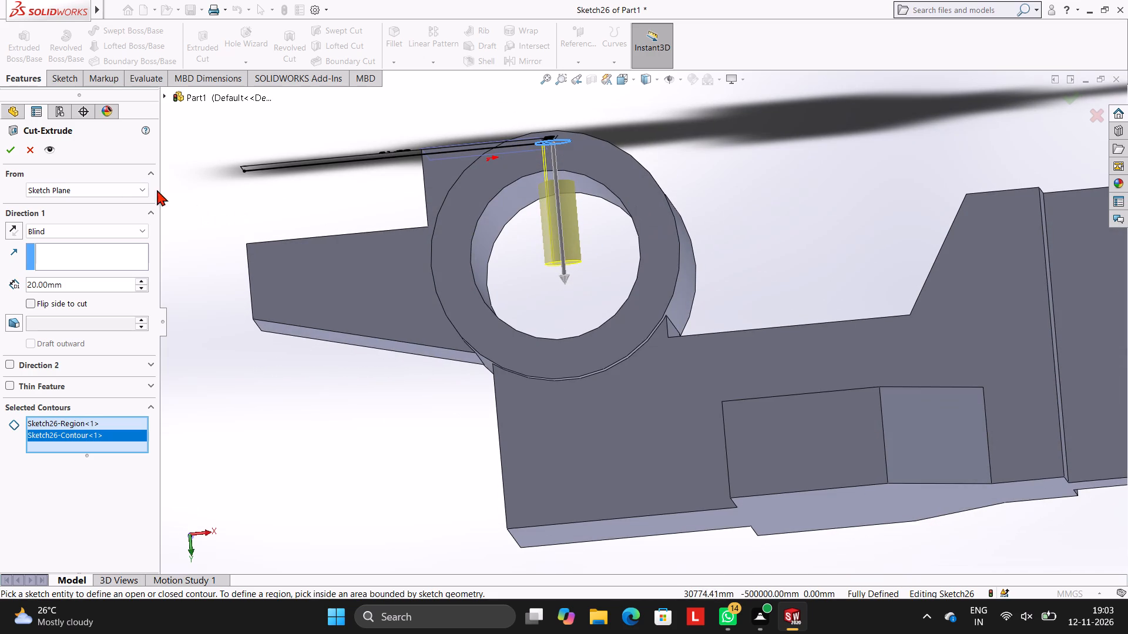
left_click(8, 143)
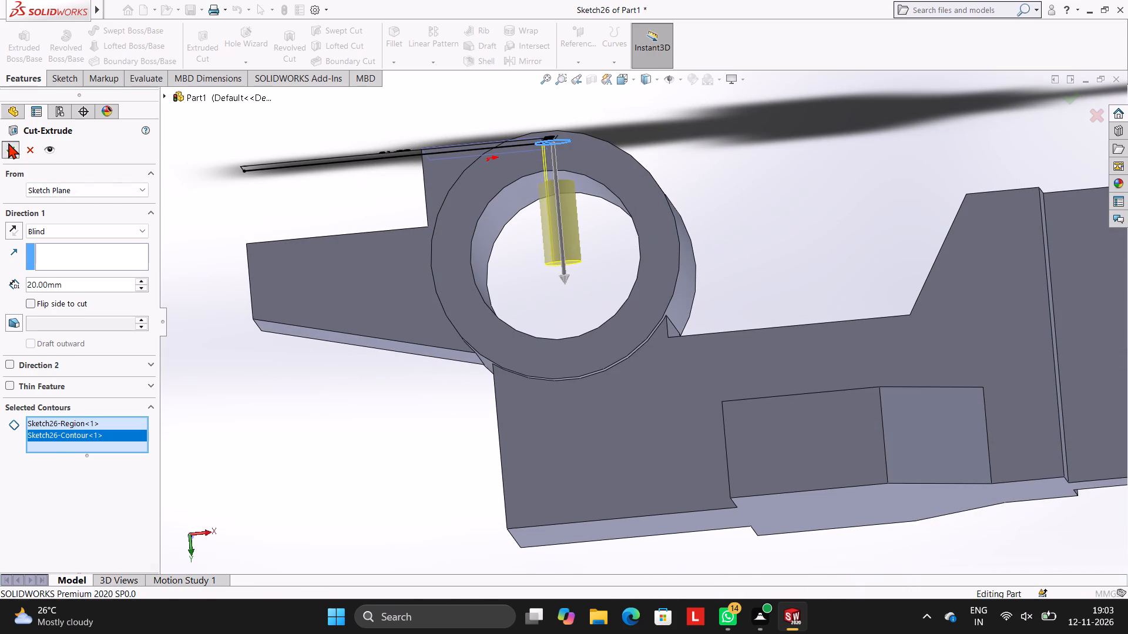
left_click(258, 171)
middle_click_drag(460, 298, 469, 380)
scroll(496, 355, "up", 3)
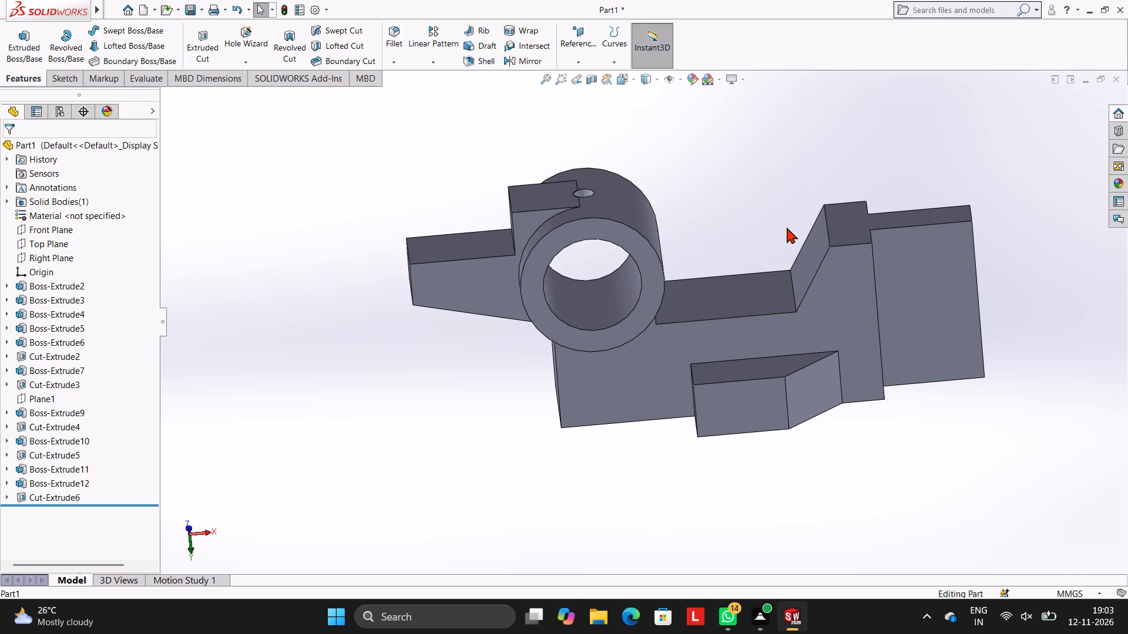
Open a new sketch on the flat rectangular face between the ring boss and the sloped face, viewed face-on.
scroll(793, 233, "up", 2)
middle_click_drag(793, 233, 758, 192)
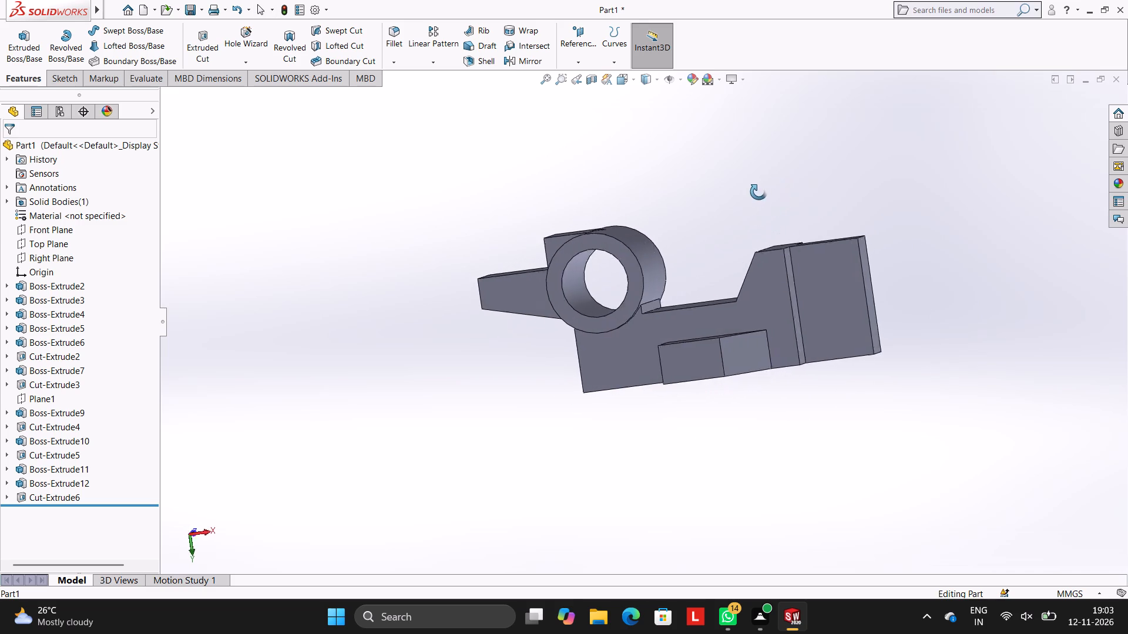
middle_click_drag(758, 192, 791, 450)
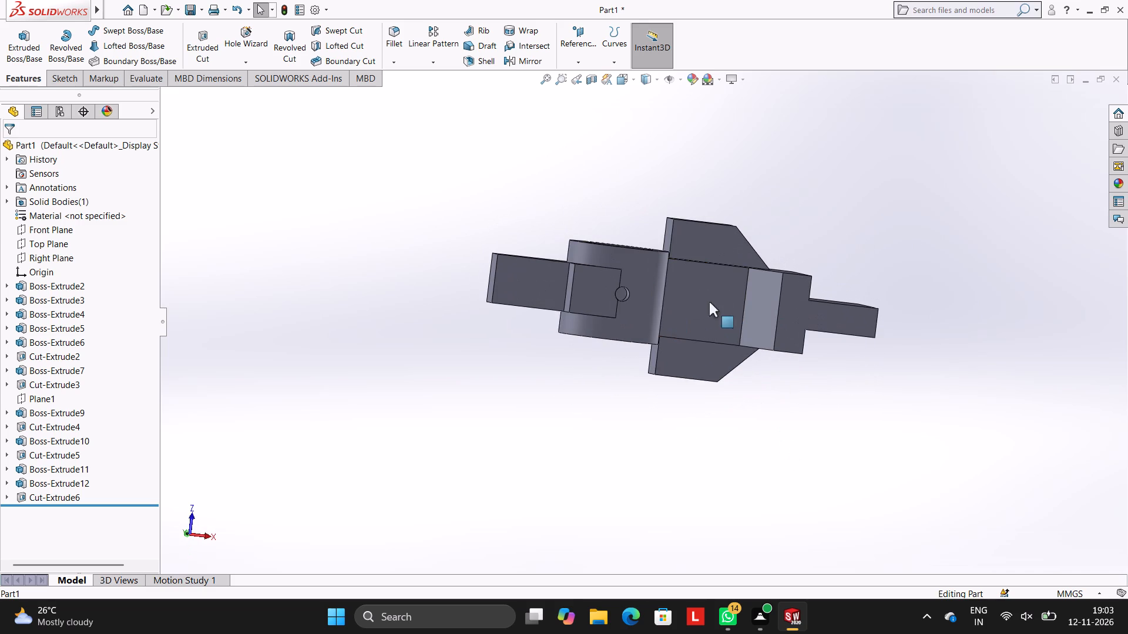
left_click(697, 291)
left_click(751, 254)
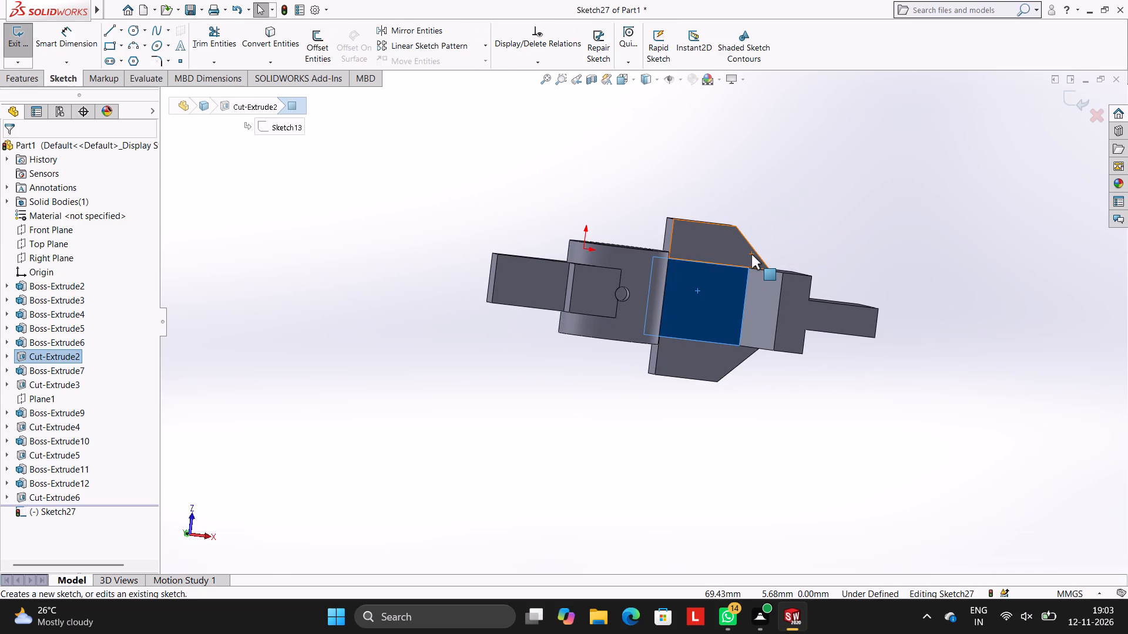
key("ctrl+8")
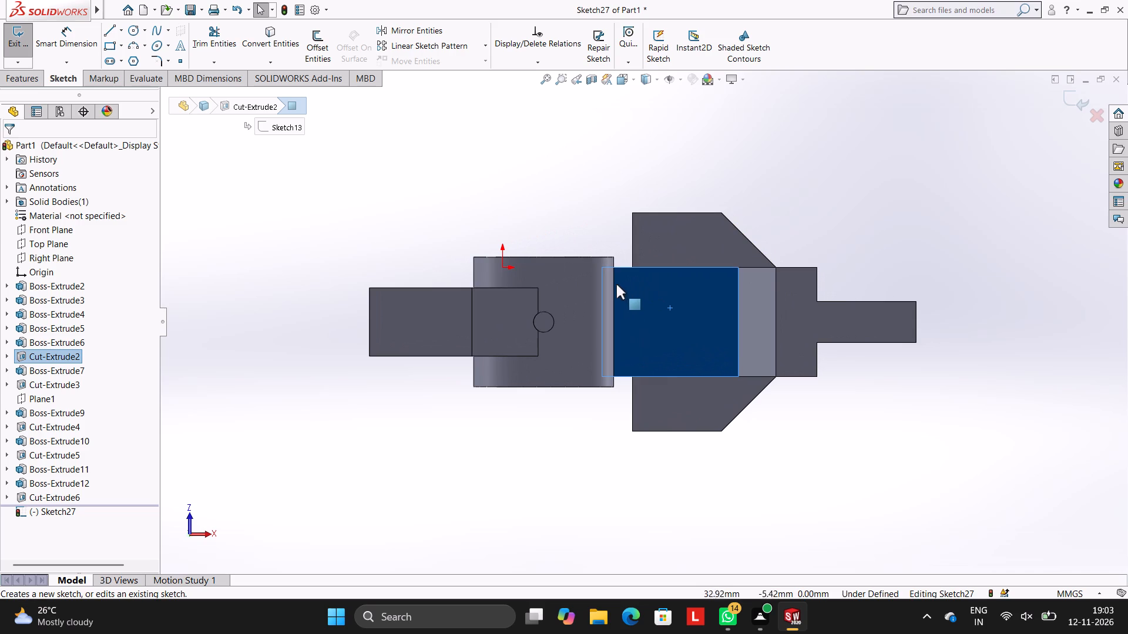
Draw a horizontal line about 36.5 mm long across the middle of the face, from the ring boss's edge to the sloped face's edge.
scroll(732, 299, "up", 2)
scroll(740, 294, "down", 4)
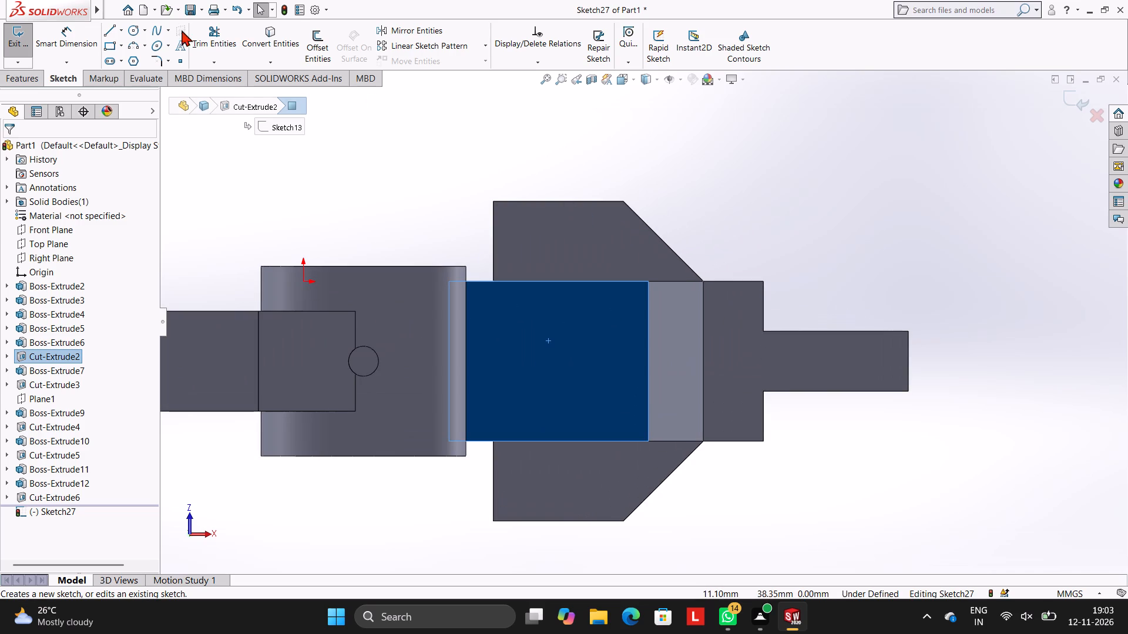
left_click(111, 29)
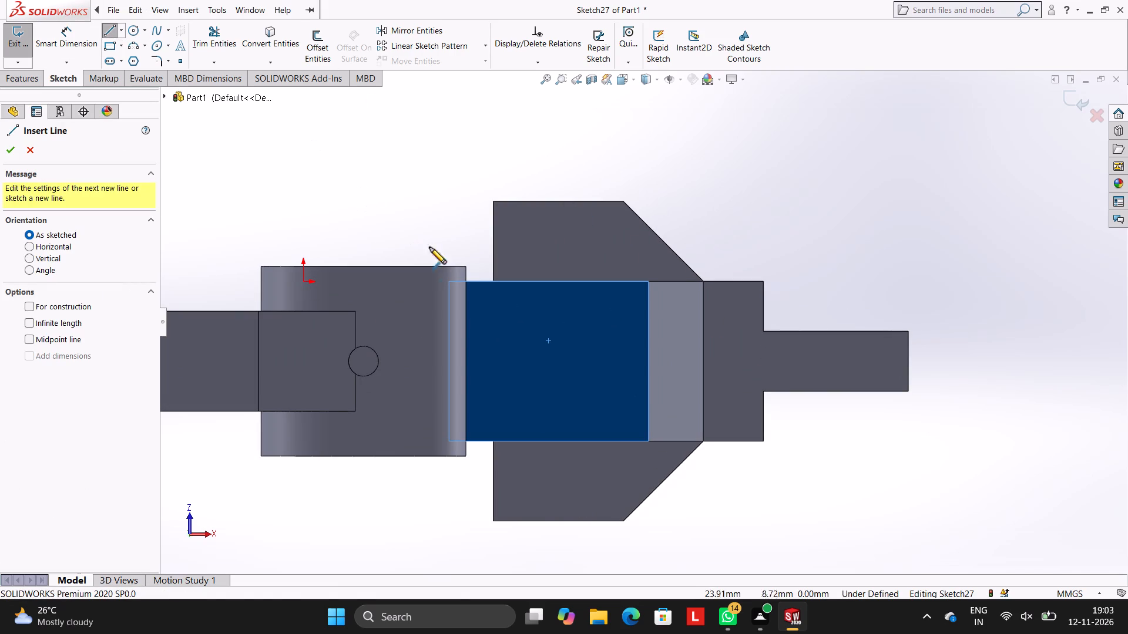
left_click(465, 360)
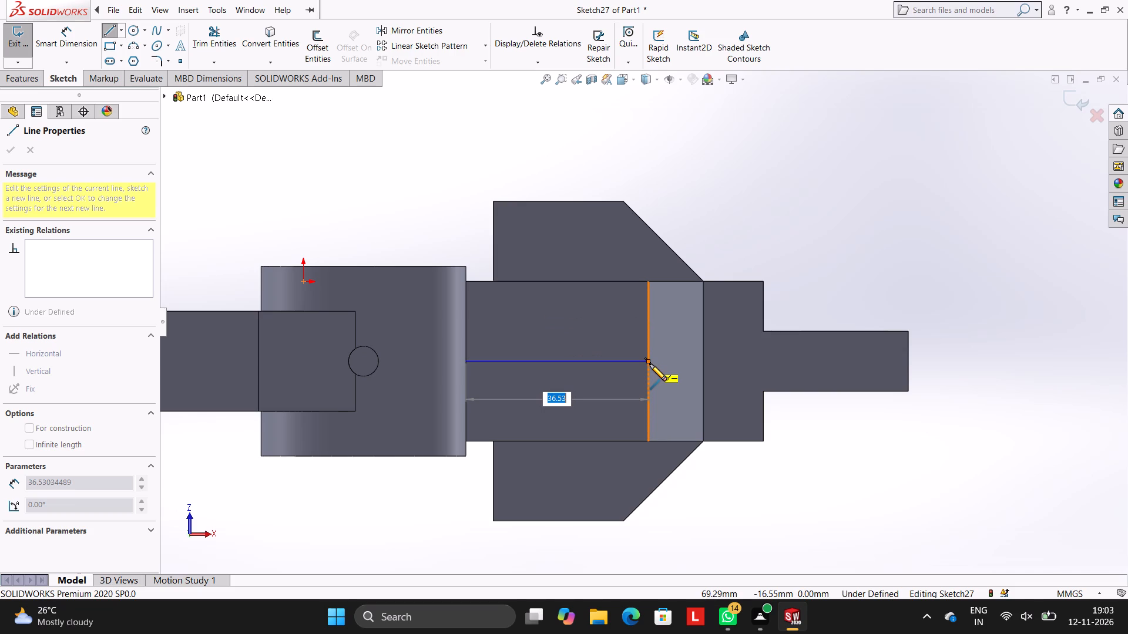
left_click(650, 364)
key("Escape")
key("Escape")
key("Escape")
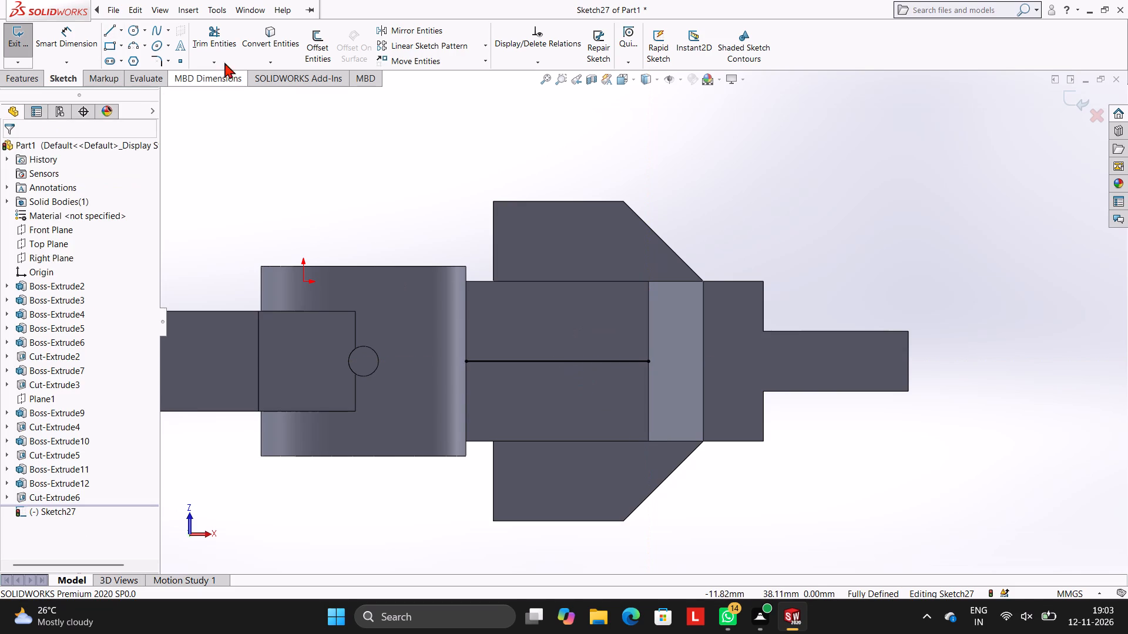
Draw a vertical line about 16 mm long from the horizontal line's midpoint up to the face's upper long edge.
left_click(111, 25)
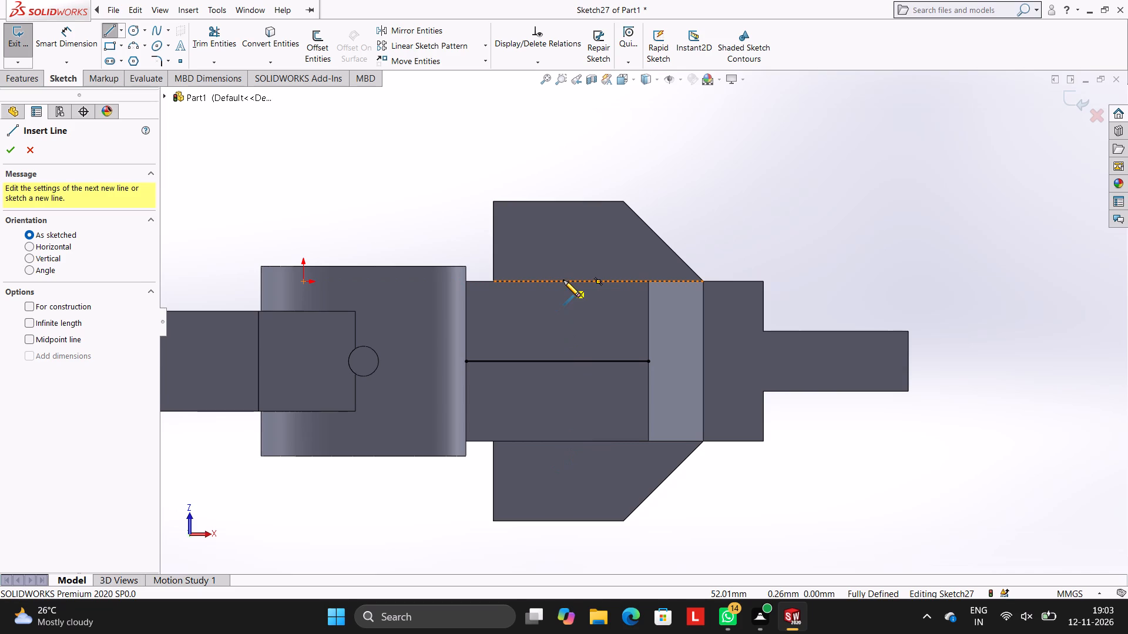
left_click(557, 362)
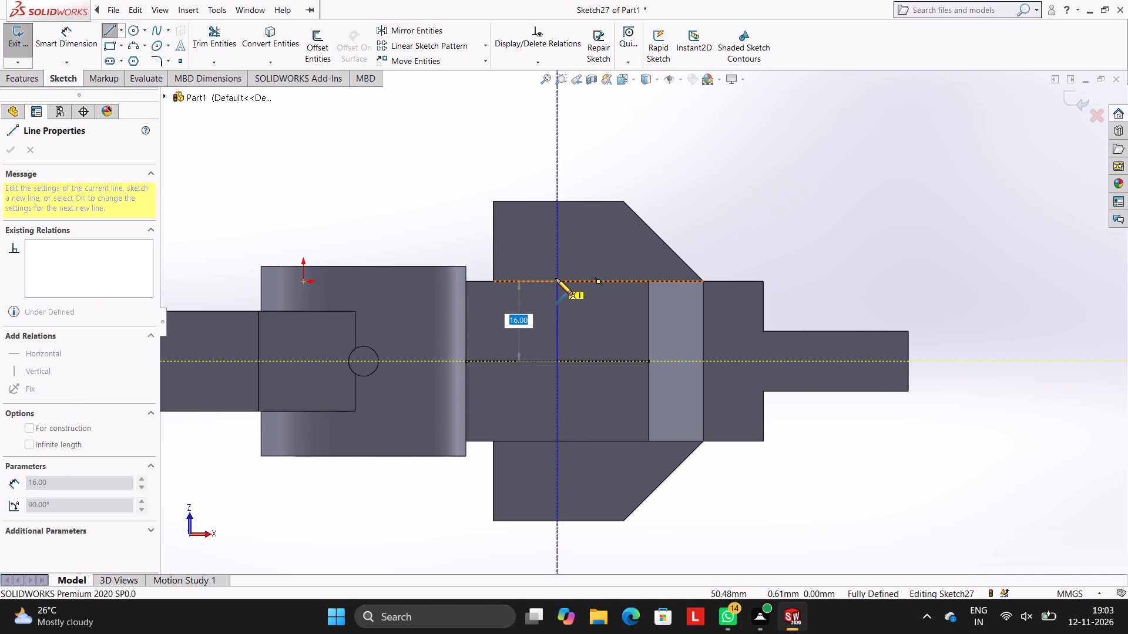
left_click(558, 281)
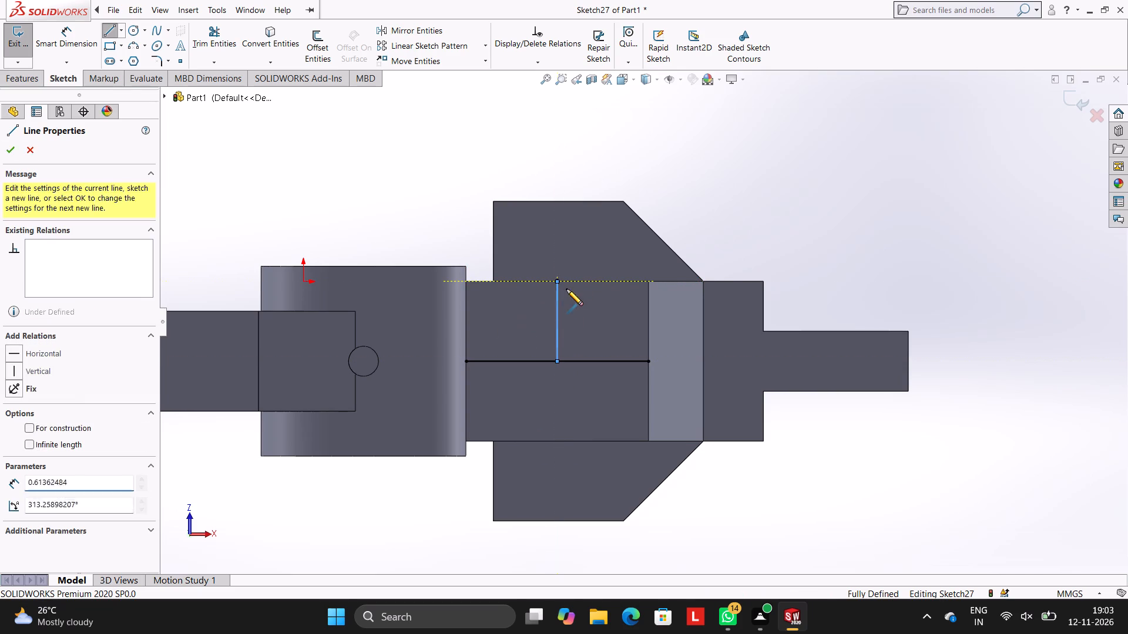
key("Escape")
key("Escape")
key("Escape")
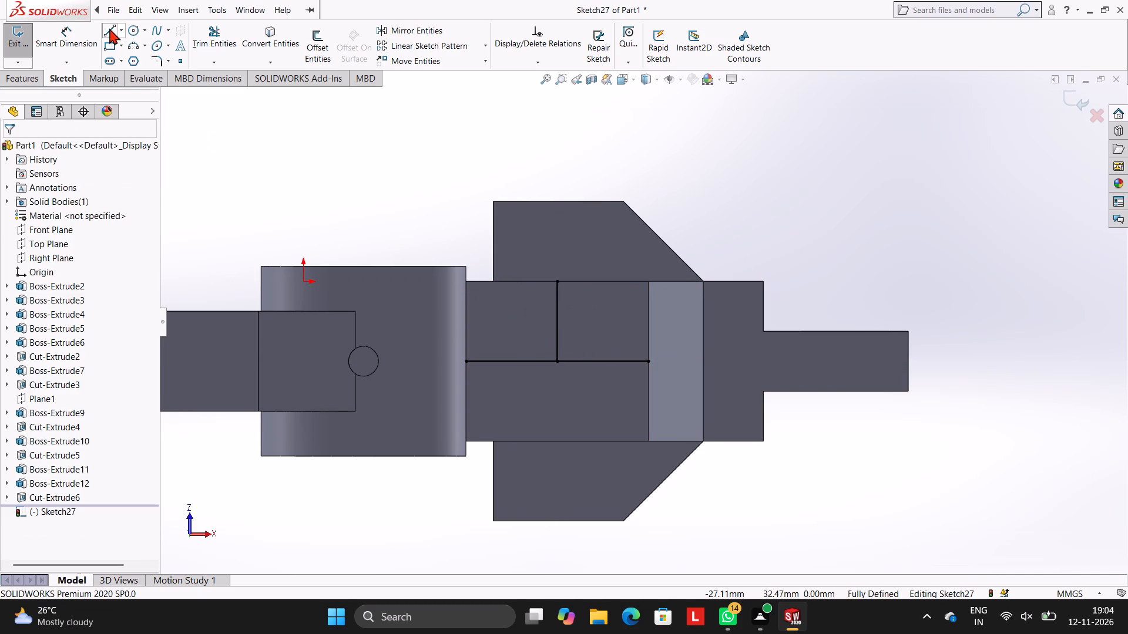
Draw a vertical line from the horizontal line's midpoint down to the face's lower long edge, completing the cross.
left_click(108, 28)
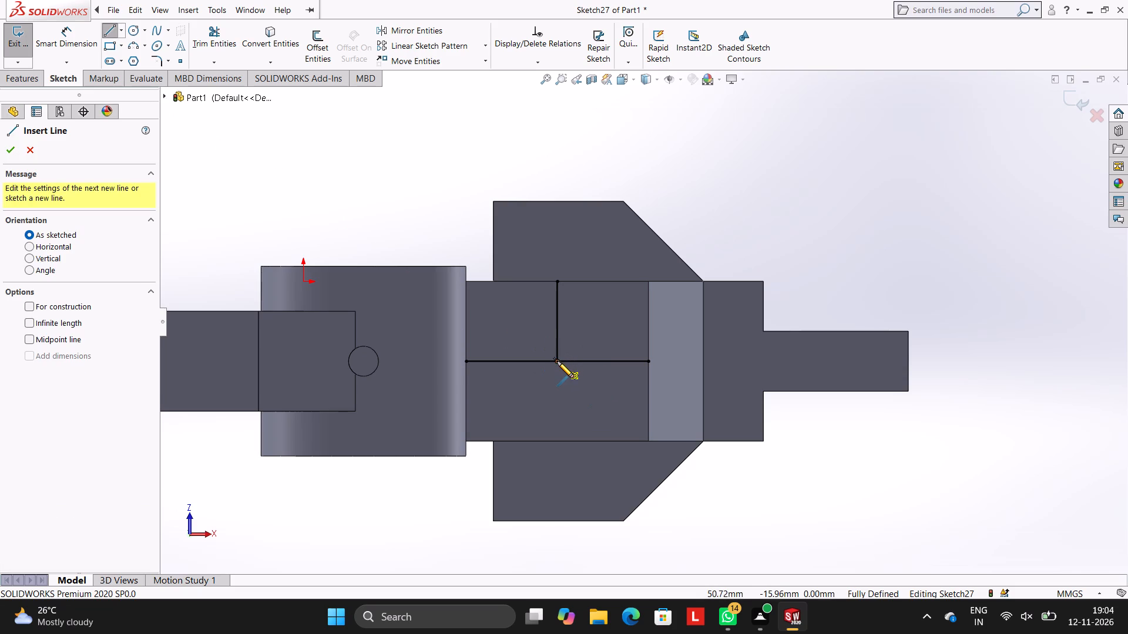
left_click(557, 361)
left_click(559, 442)
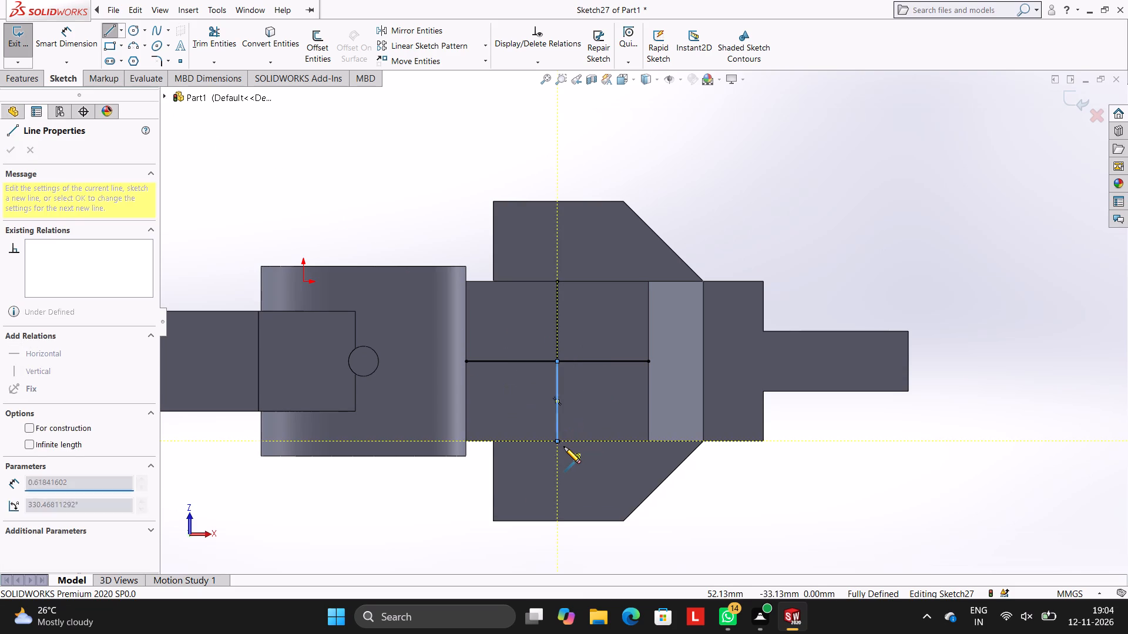
key("Escape")
key("Escape")
key("Escape")
key("Escape")
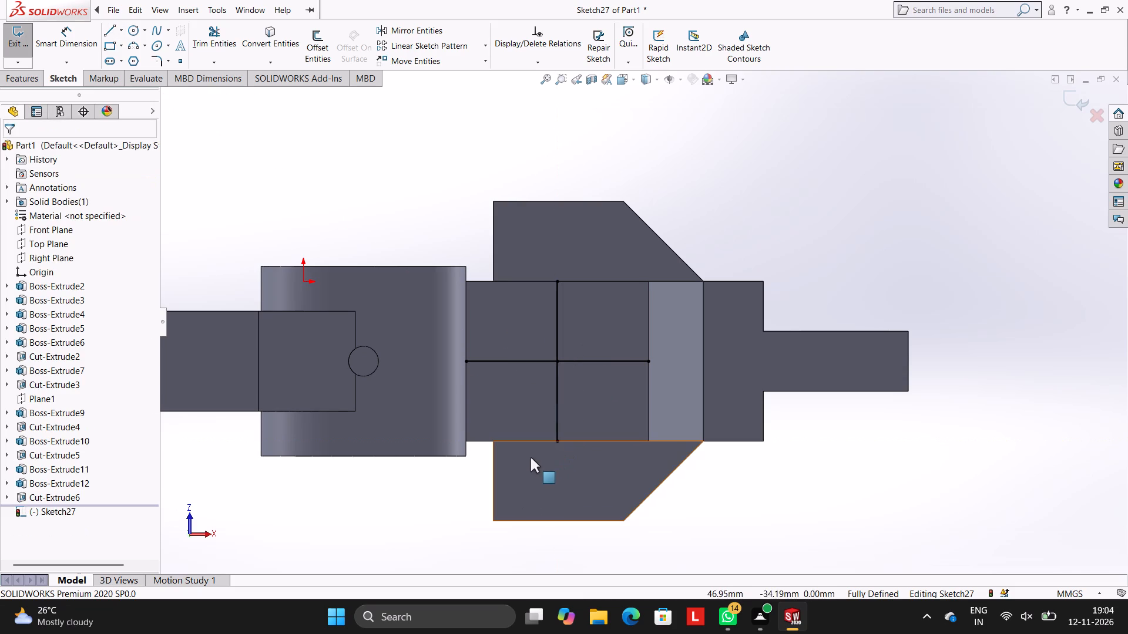
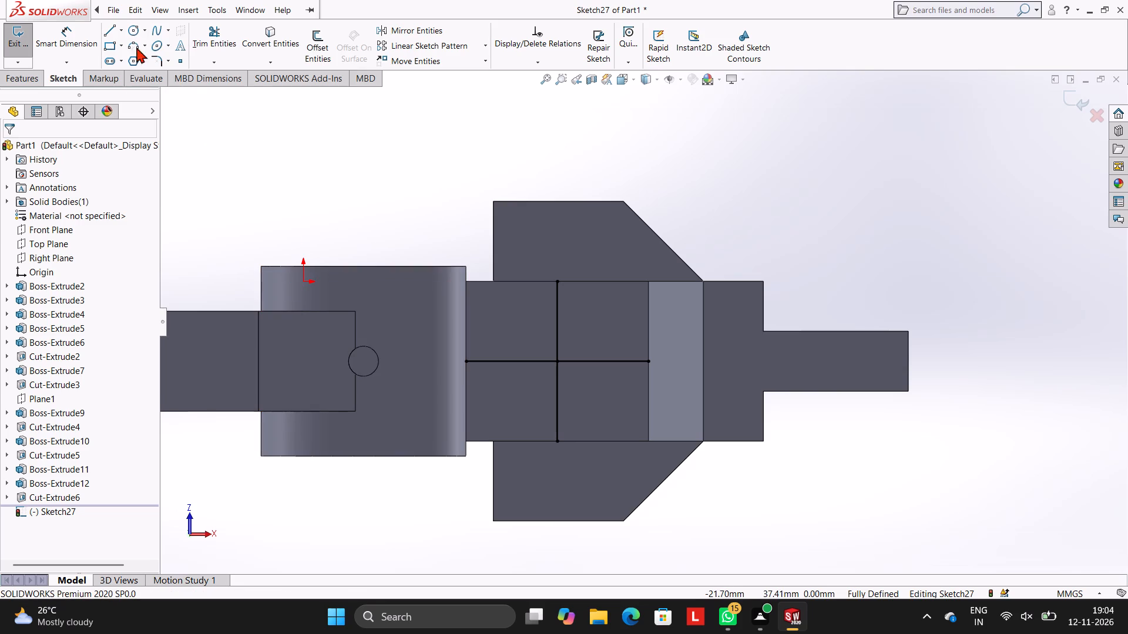
Draw a 25 mm diameter circle centred where the two centre lines cross on the flat face.
left_click(132, 32)
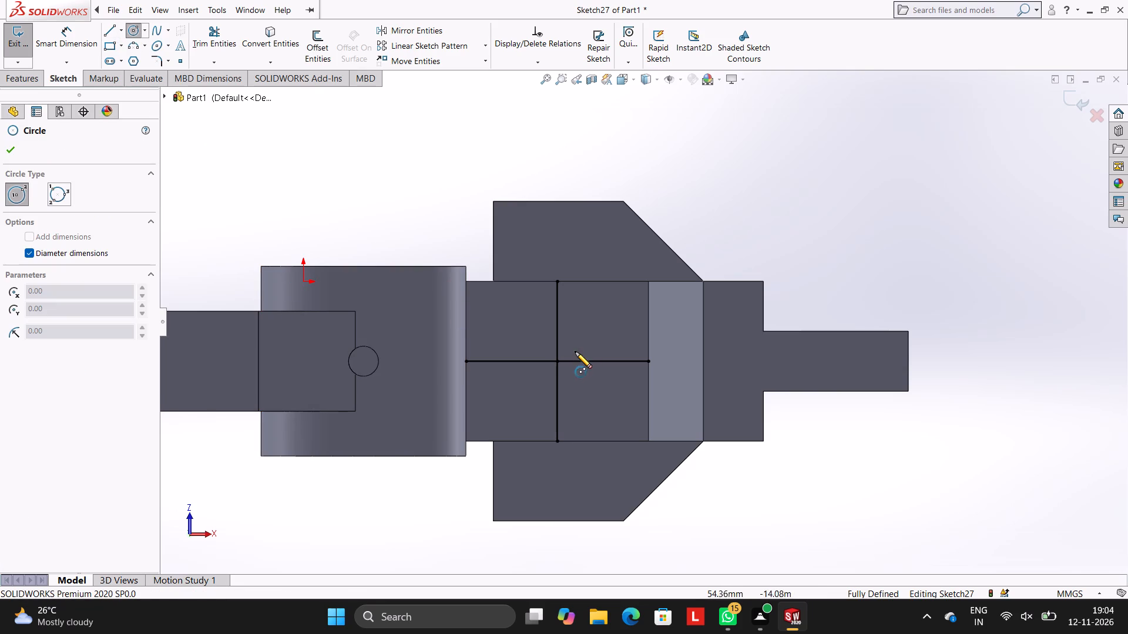
left_click(556, 362)
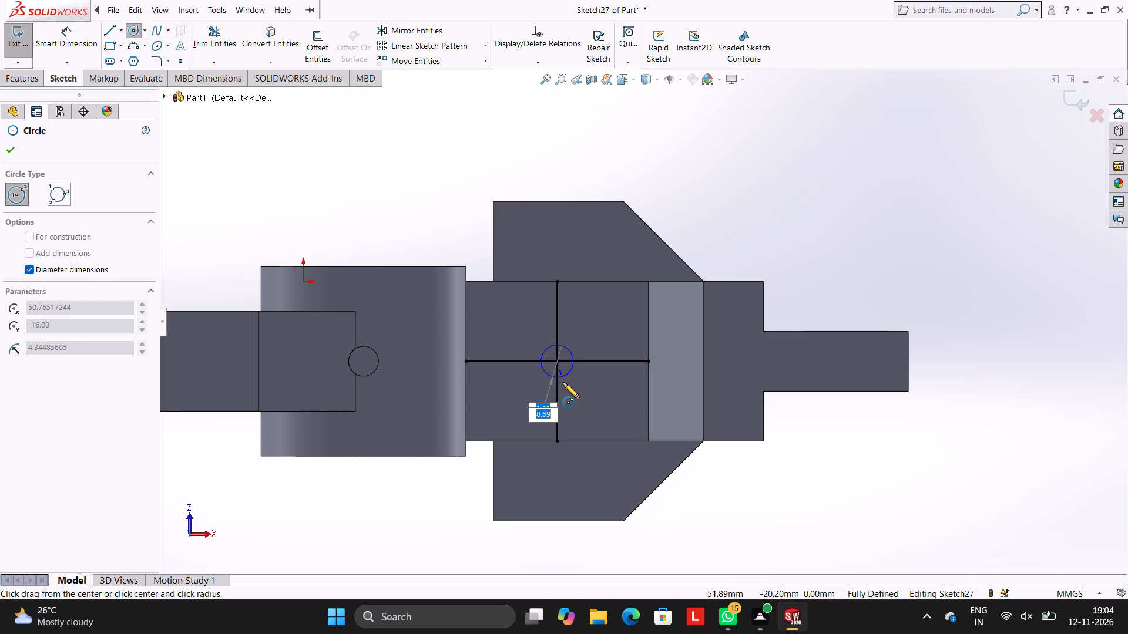
type("25")
key("Return")
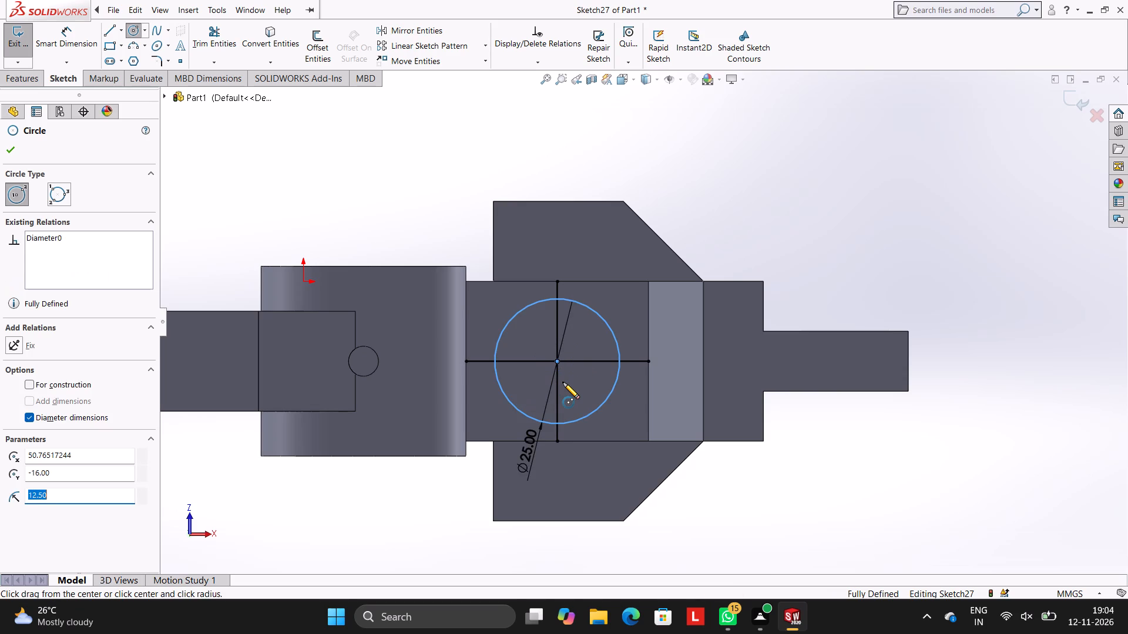
key("Escape")
key("Escape")
key("Escape")
key("Escape")
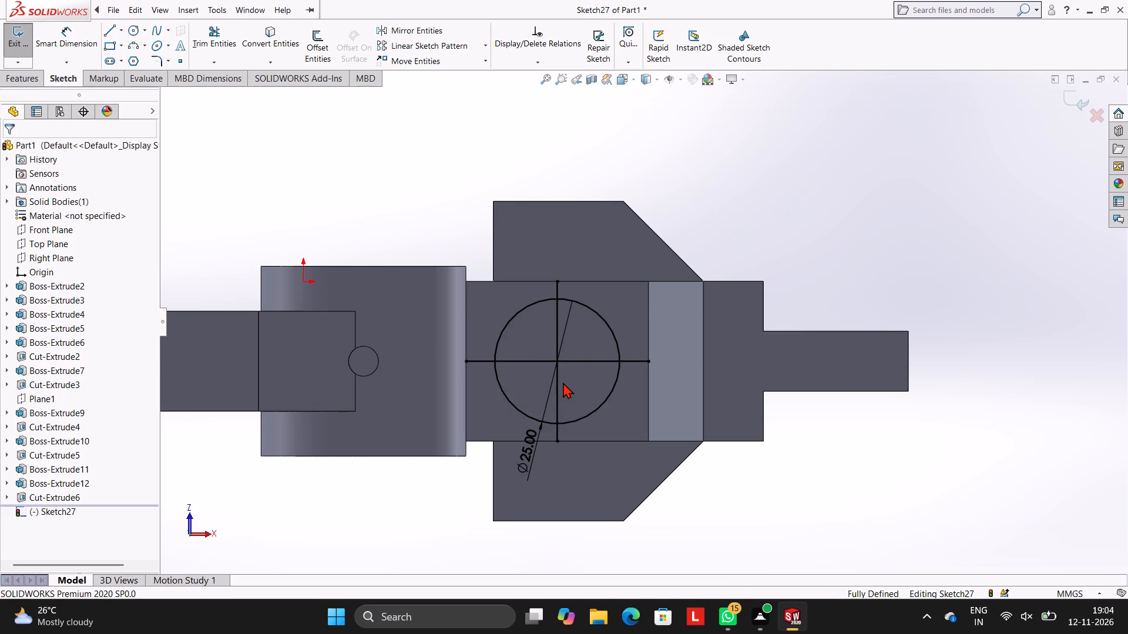
Cut-extrude all four quadrants of the 25 mm circle to a blind depth of 2 mm.
left_click(33, 75)
left_click(202, 35)
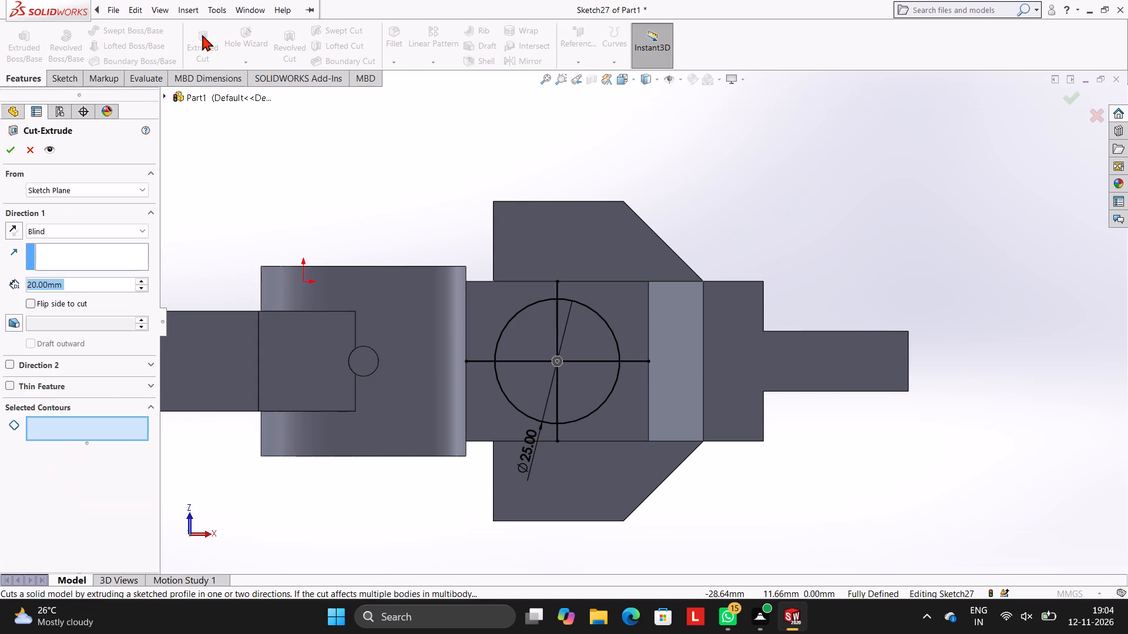
left_click(526, 338)
left_click(576, 340)
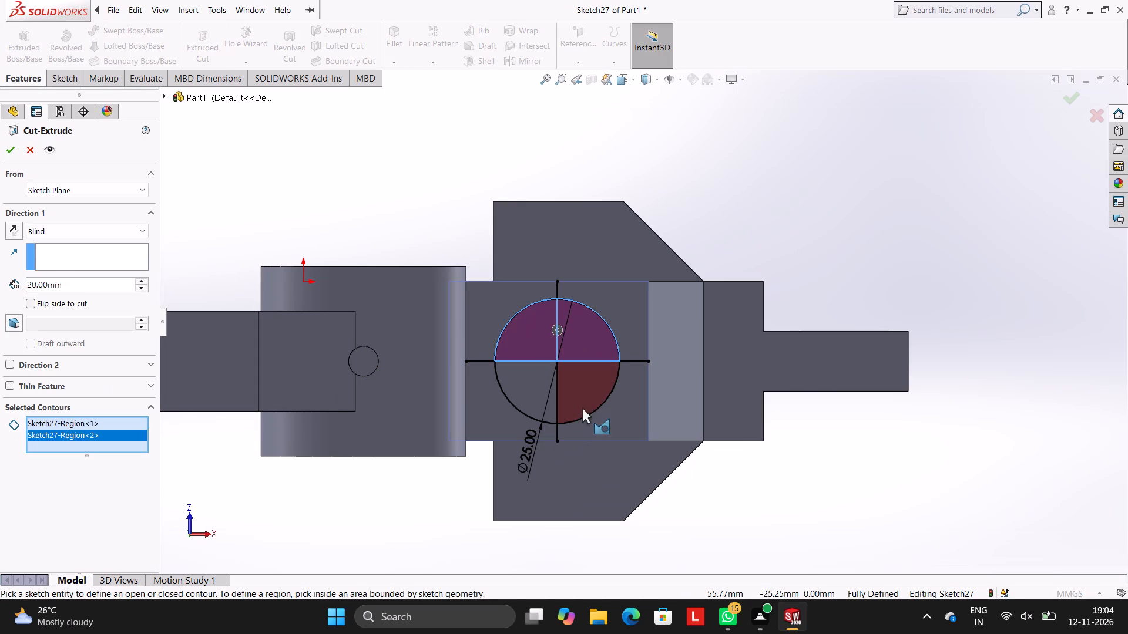
left_click(573, 380)
left_click(518, 389)
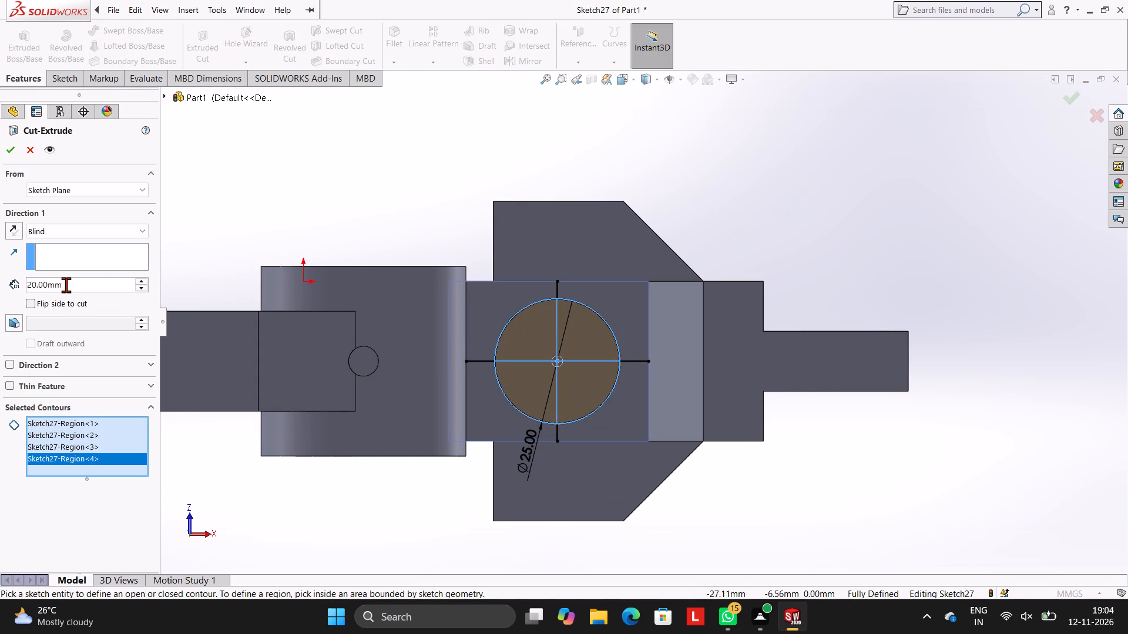
left_click(66, 285)
key("BackSpace")
key("BackSpace")
key("BackSpace")
key("BackSpace")
key("BackSpace")
key("BackSpace")
key("BackSpace")
key("BackSpace")
key("BackSpace")
key("BackSpace")
key("BackSpace")
key("BackSpace")
key("BackSpace")
key("BackSpace")
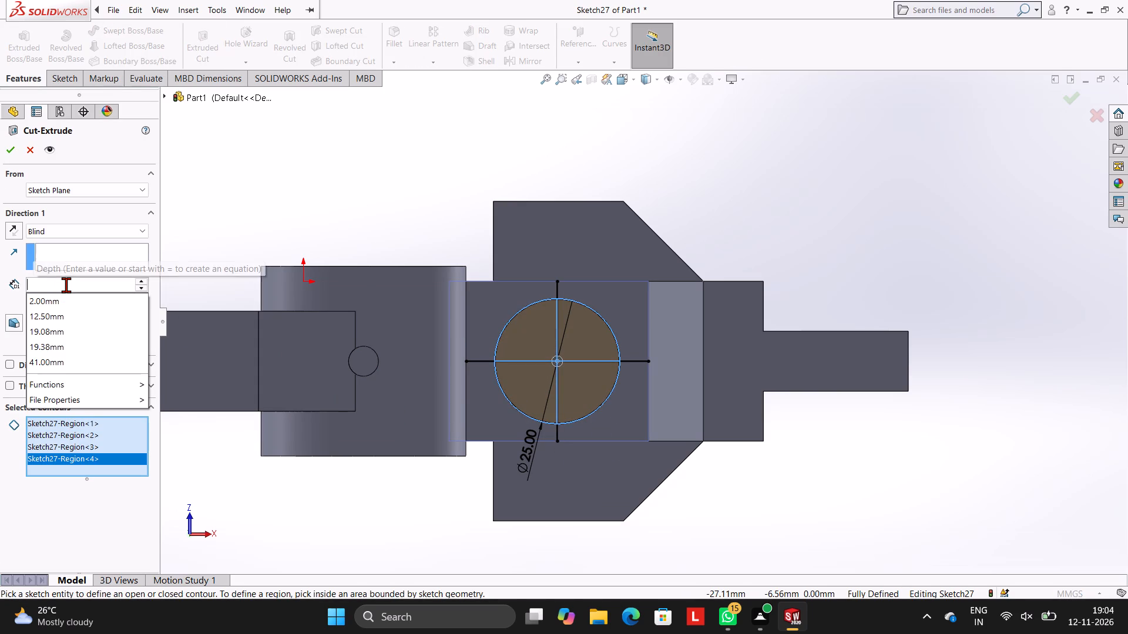
key("2")
key("Return")
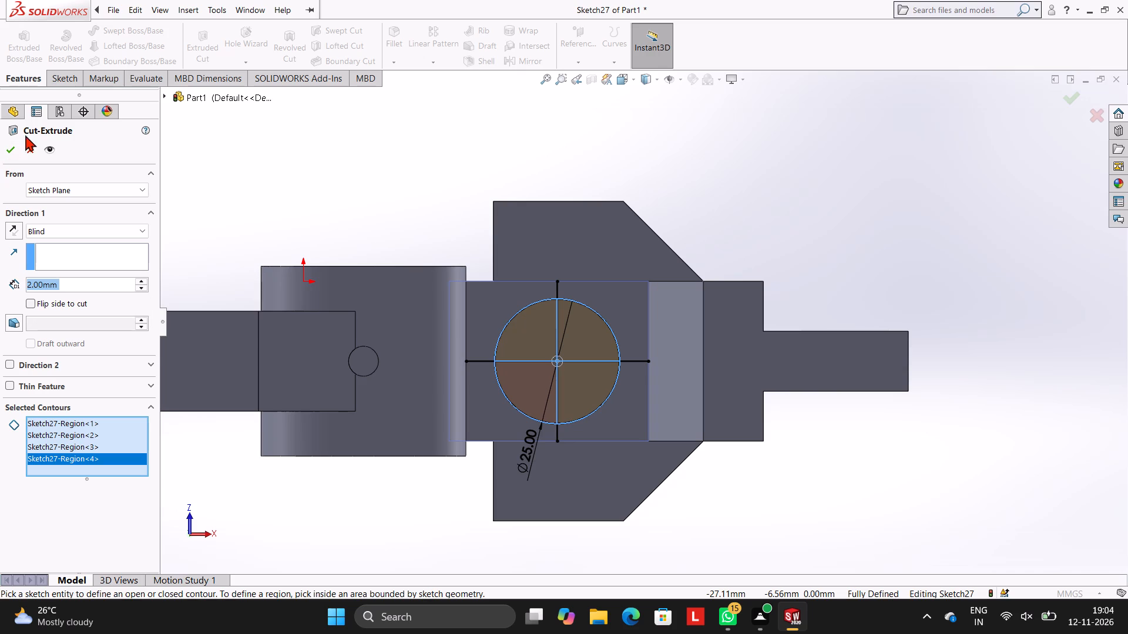
left_click(9, 149)
left_click(217, 168)
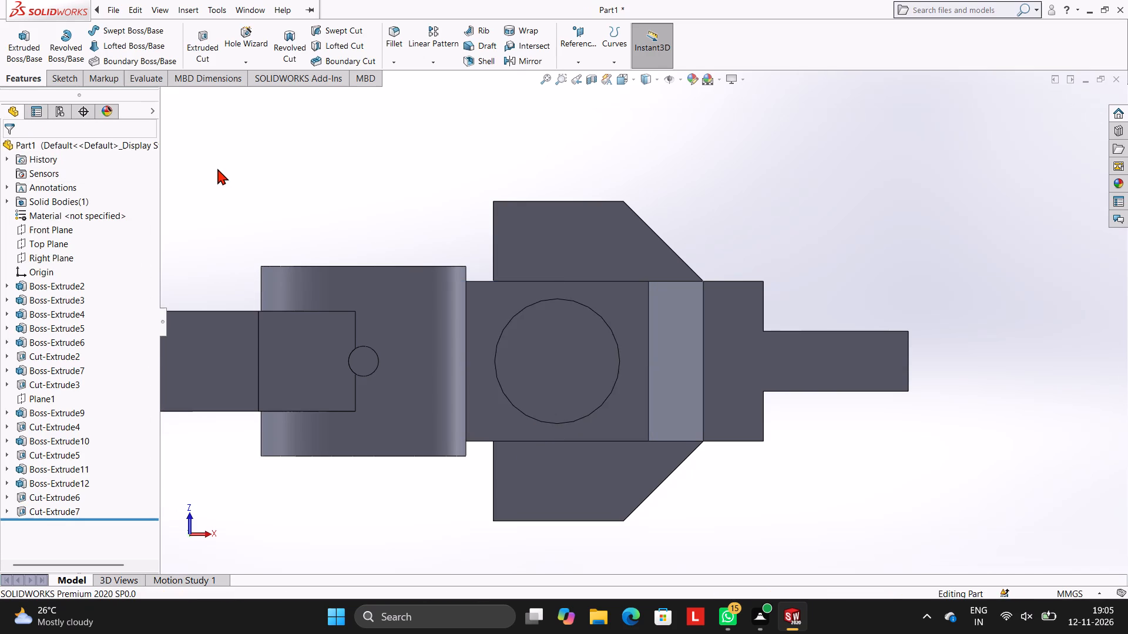
Open a new sketch on the floor of the circular recess, viewed face-on.
middle_click_drag(414, 205, 373, 104)
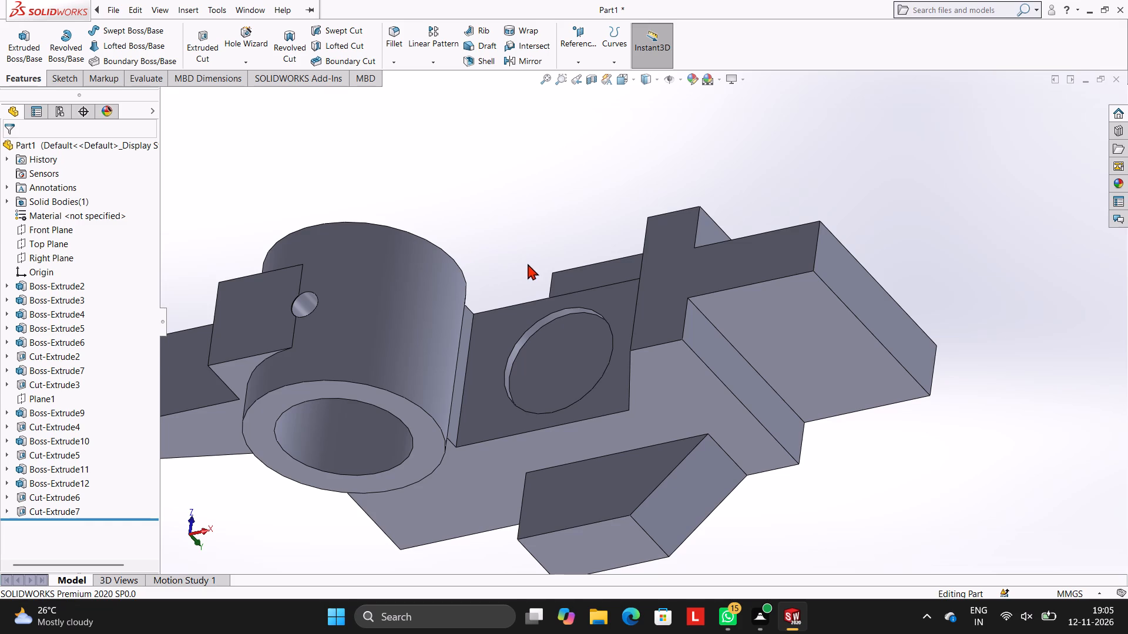
middle_click_drag(639, 212, 653, 296)
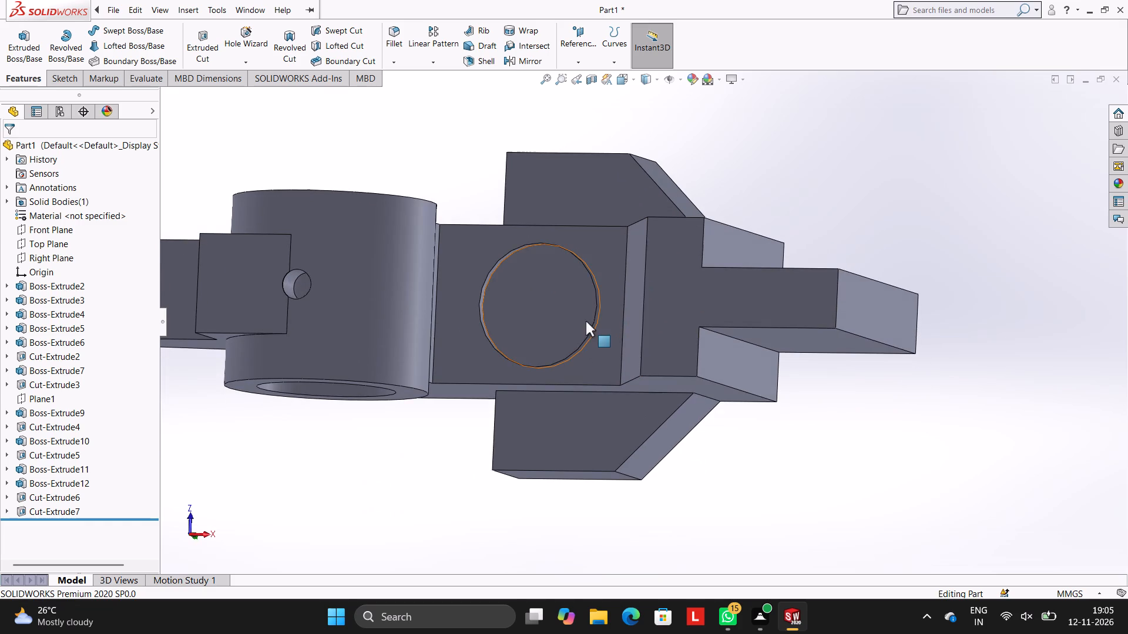
left_click(559, 301)
left_click(613, 270)
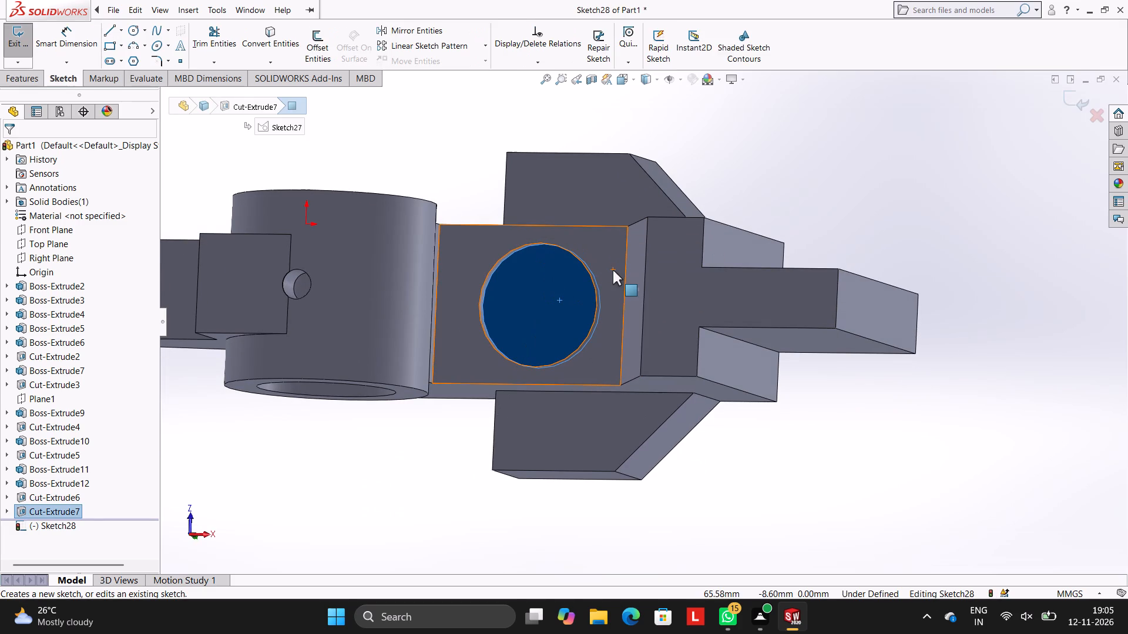
key("ctrl+8")
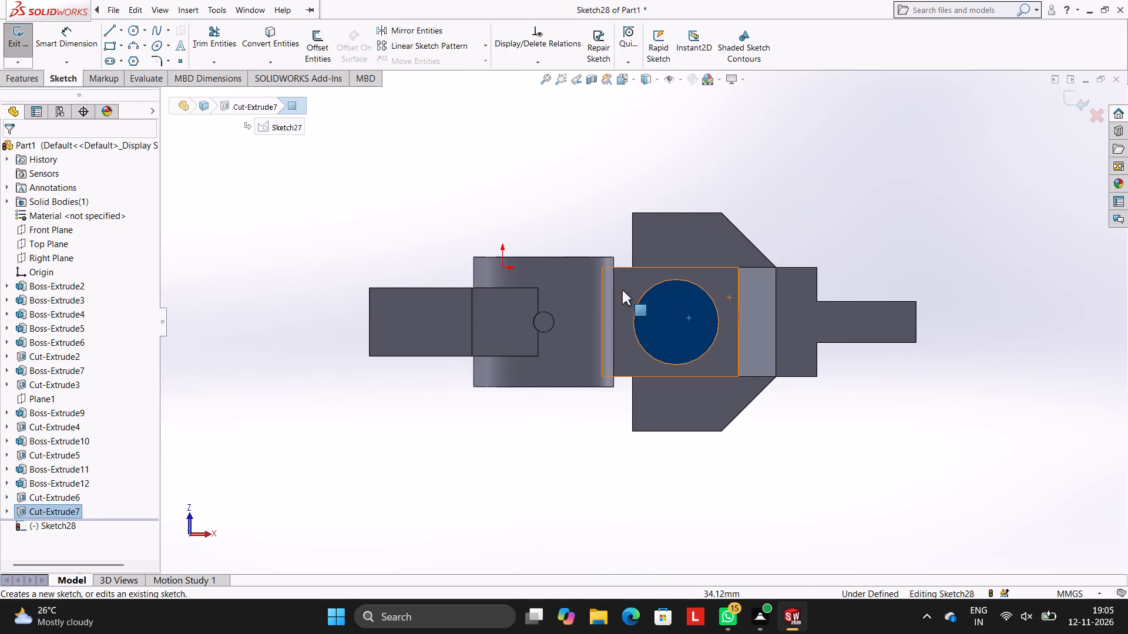
scroll(760, 295, "up", 2)
scroll(756, 288, "down", 3)
scroll(671, 288, "down", 2)
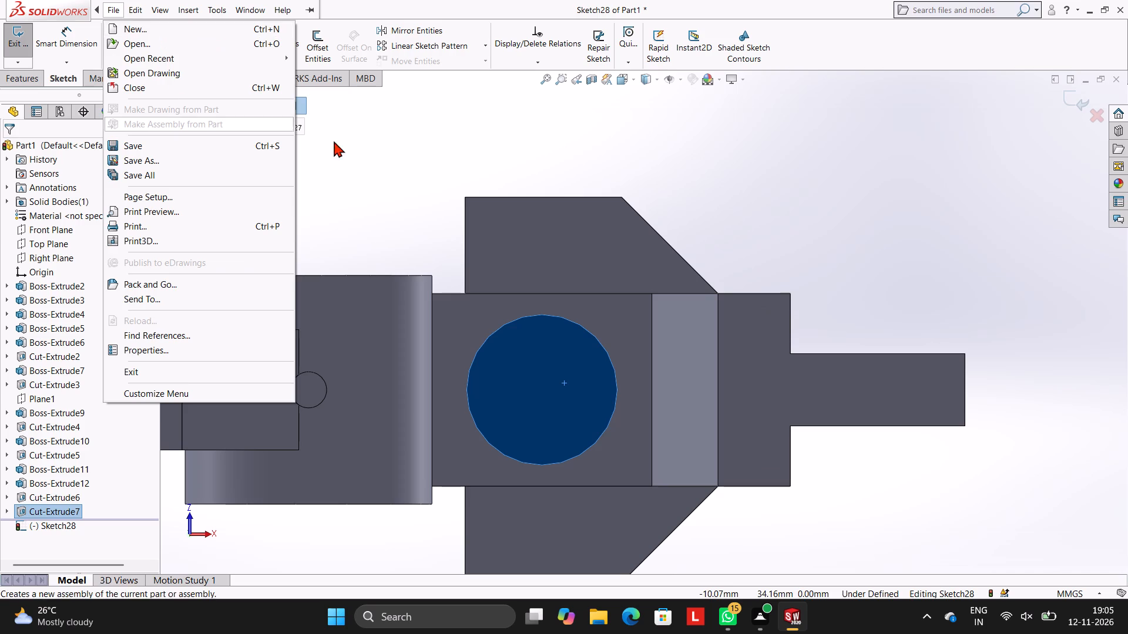
left_click(364, 156)
Draw a circle concentric with the circular recess on its floor.
left_click(129, 26)
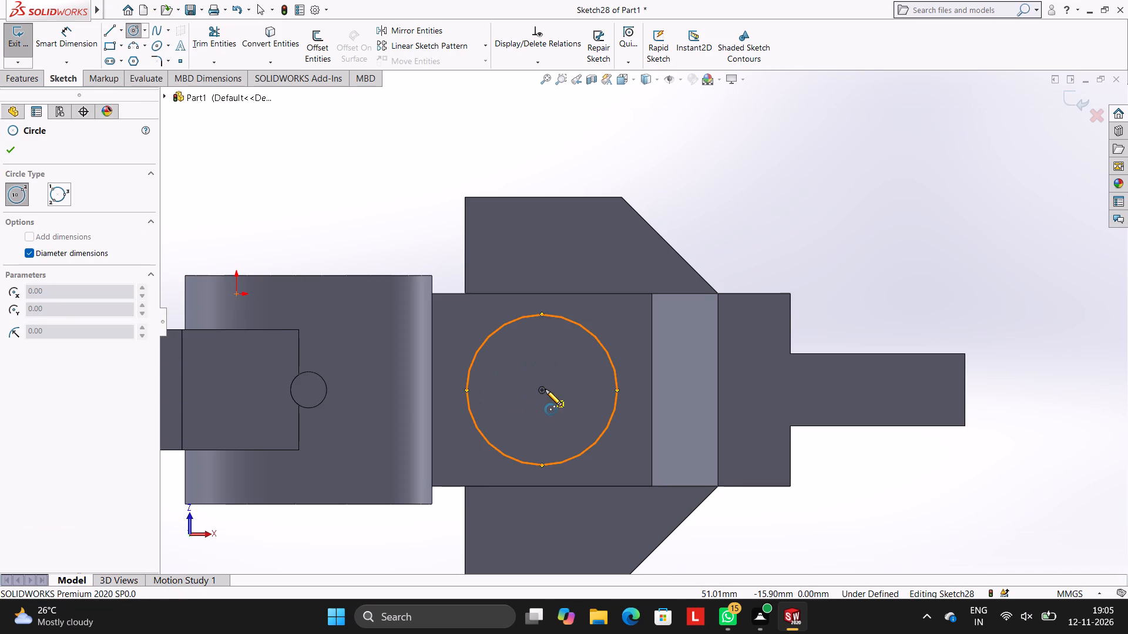
left_click(543, 390)
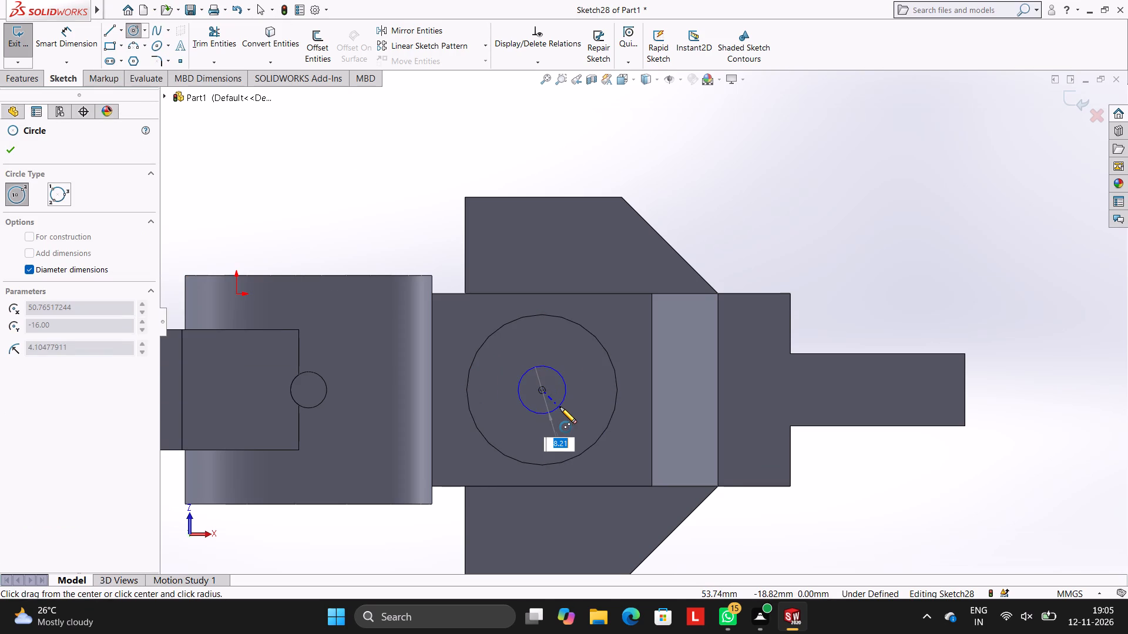
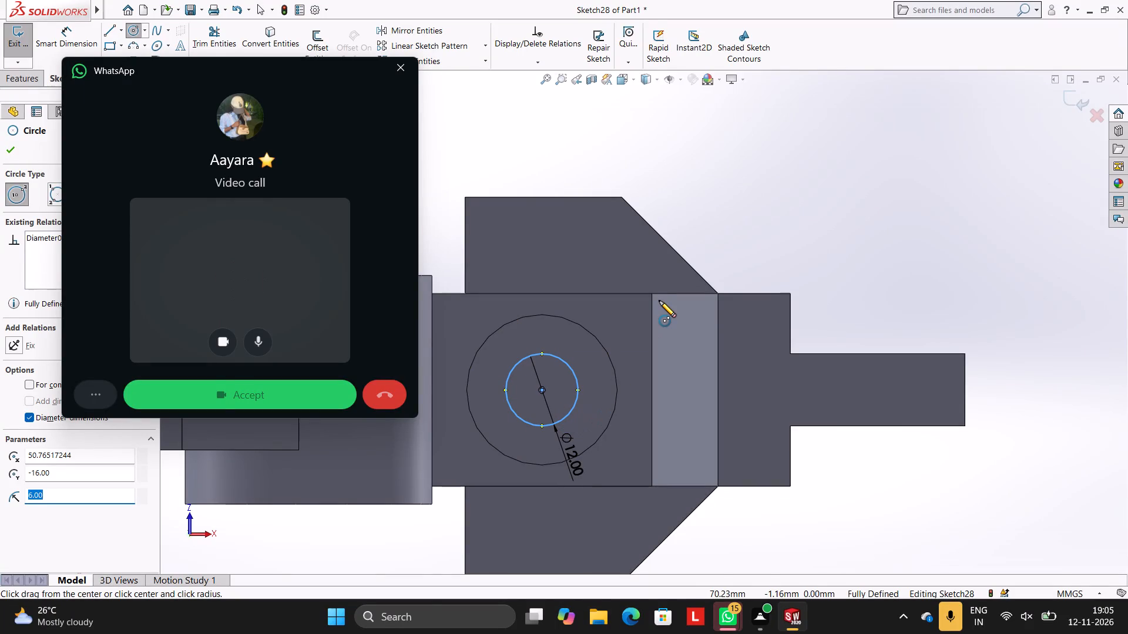
Cut-extrude the 12 mm circle on the recess floor to a blind depth of 50 mm.
key("Escape")
key("Escape")
key("Escape")
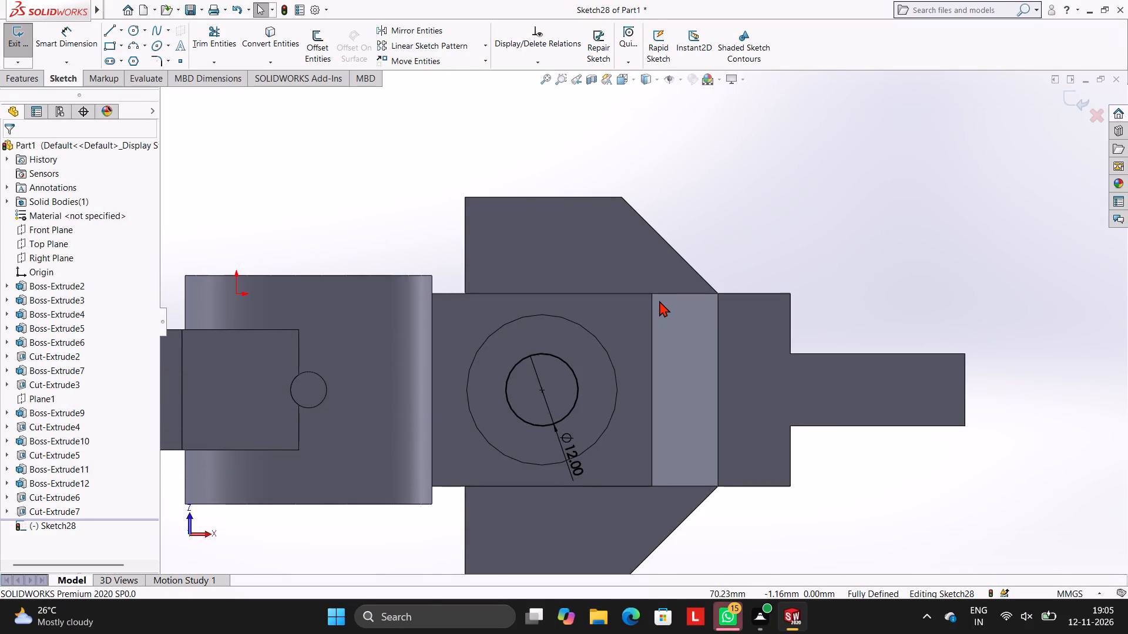
left_click(16, 83)
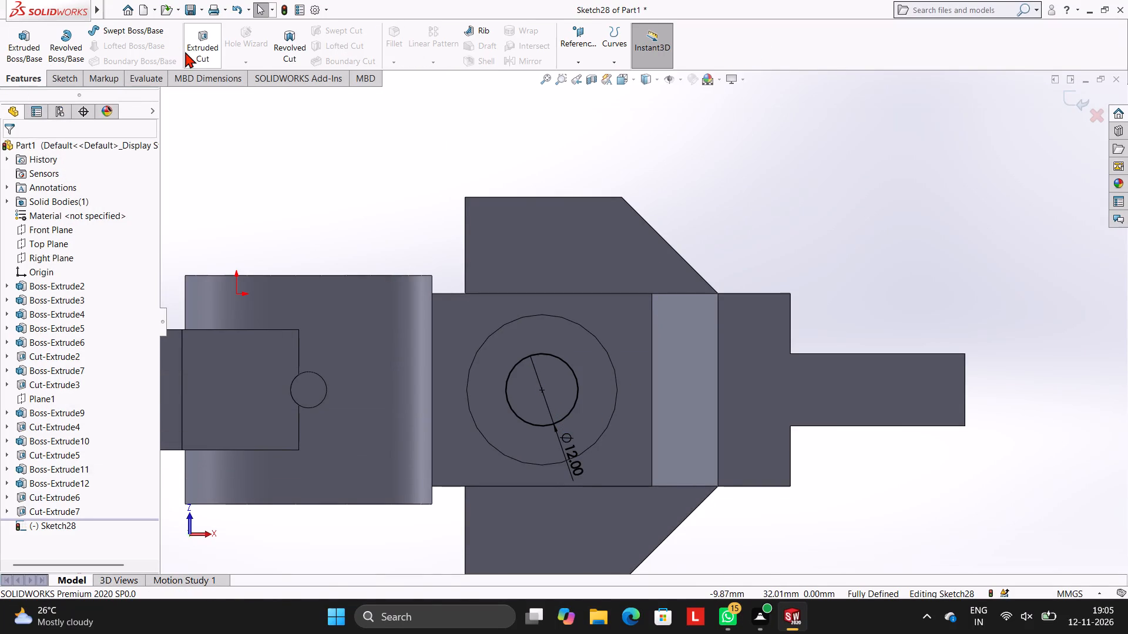
left_click(188, 52)
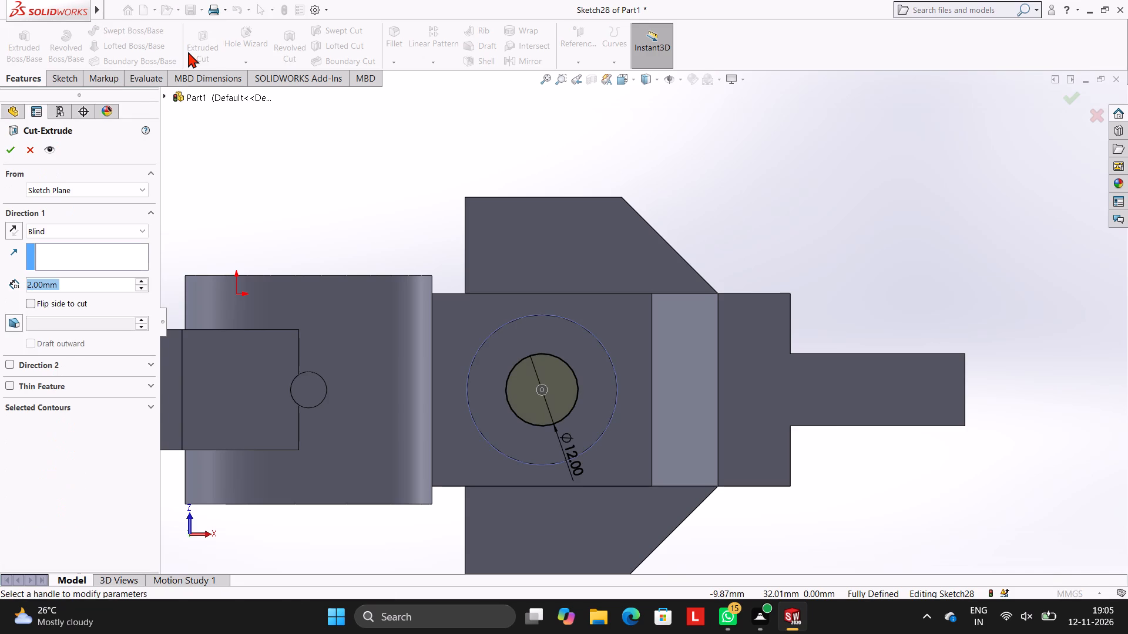
type("50")
key("Return")
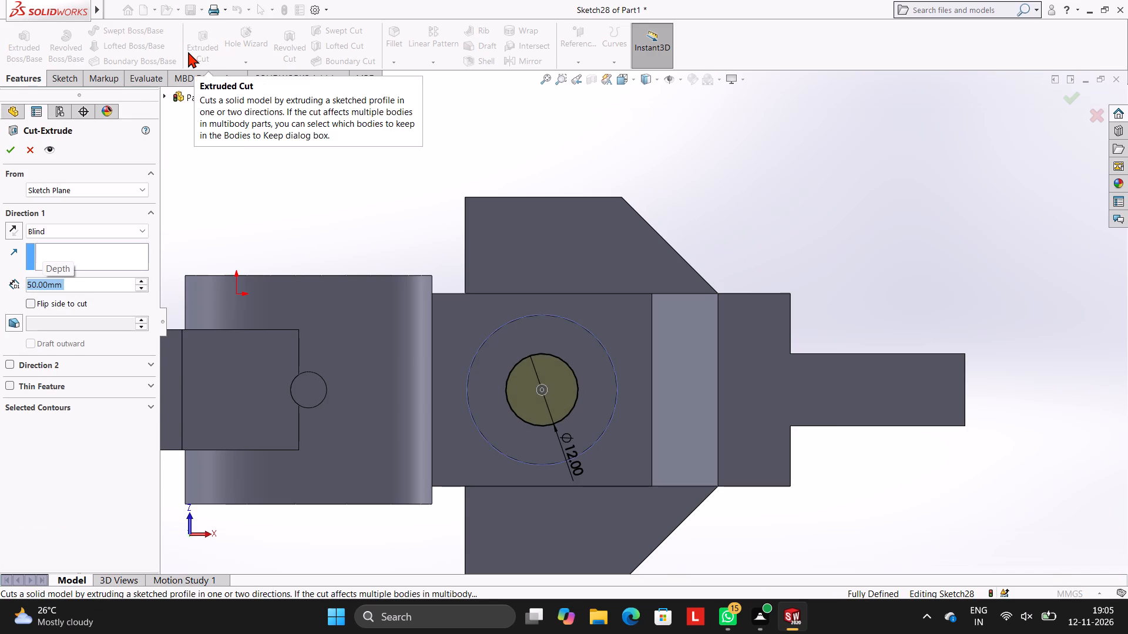
left_click(12, 146)
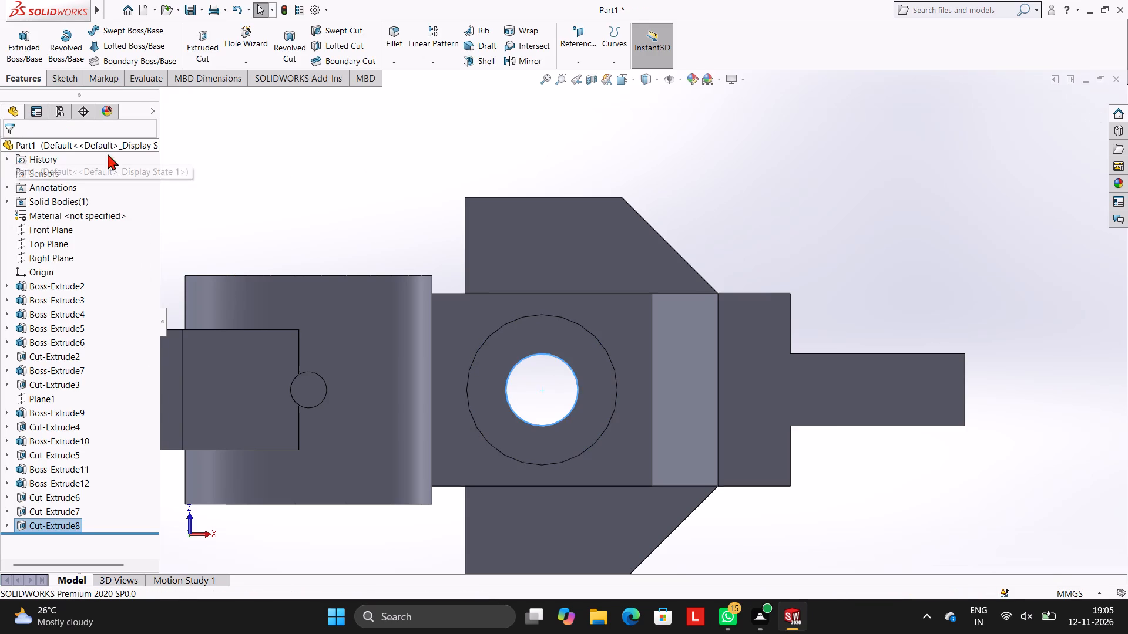
left_click(374, 166)
Open a new sketch on the top face of the near side lug with the angled corner, viewed face-on.
middle_click_drag(496, 301, 506, 170)
scroll(533, 233, "up", 2)
middle_click_drag(611, 245, 563, 213)
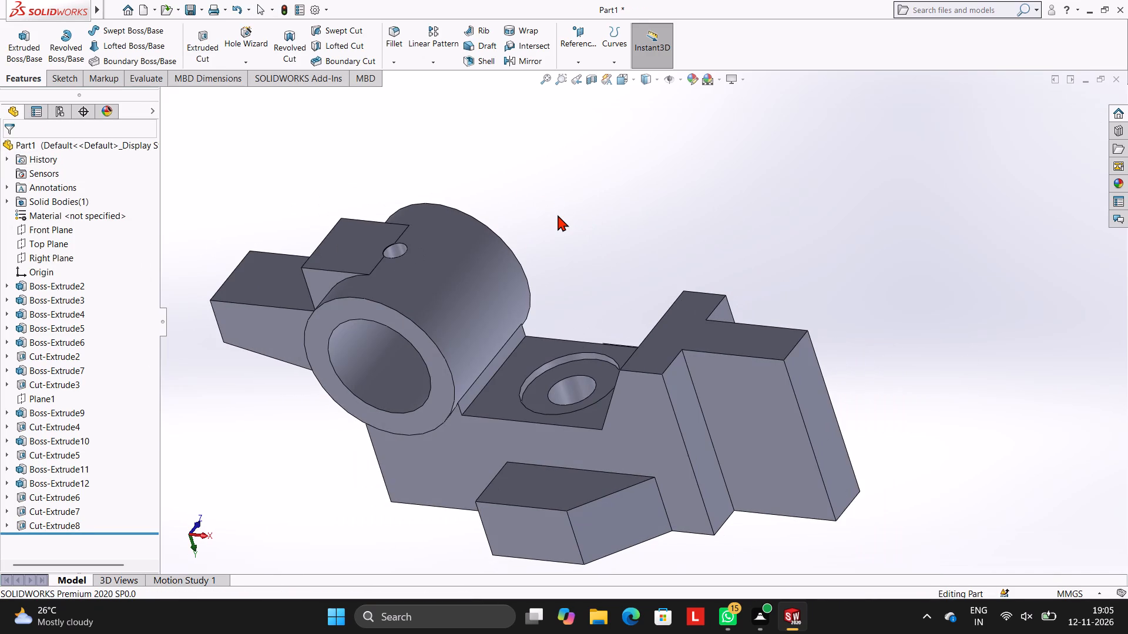
middle_click_drag(689, 257, 710, 262)
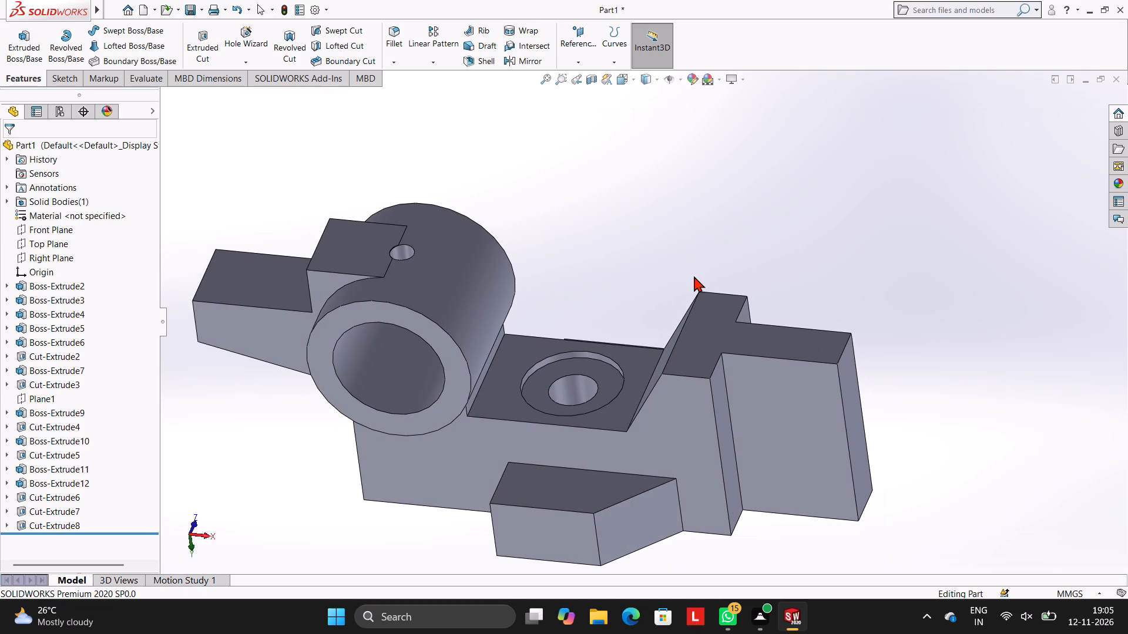
middle_click_drag(716, 294, 722, 393)
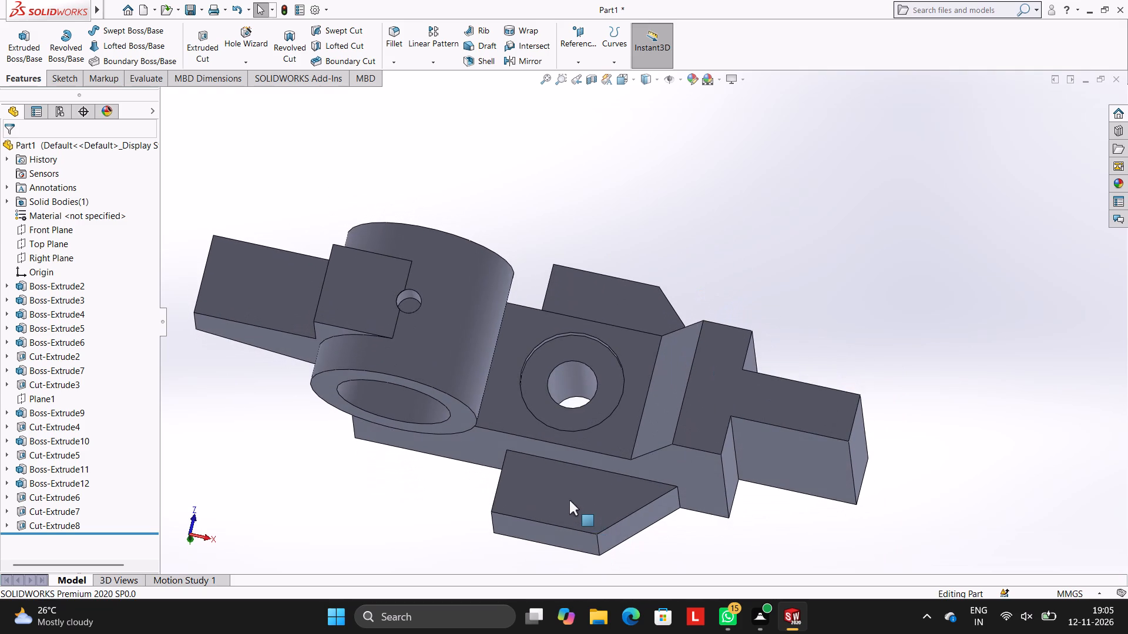
left_click(553, 493)
left_click(606, 457)
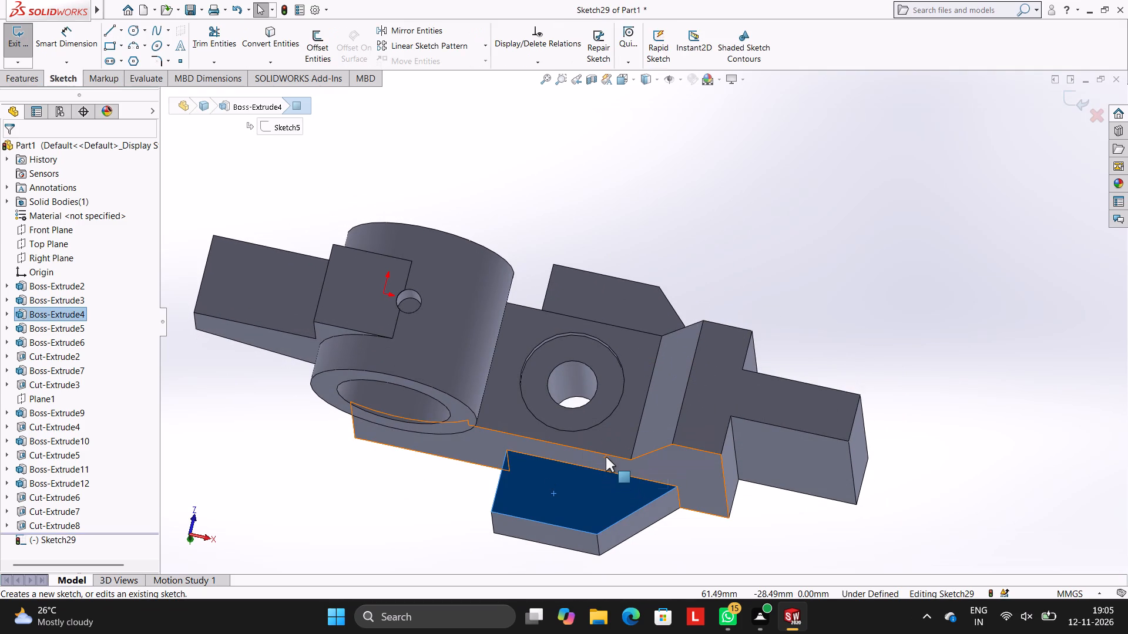
key("ctrl+8")
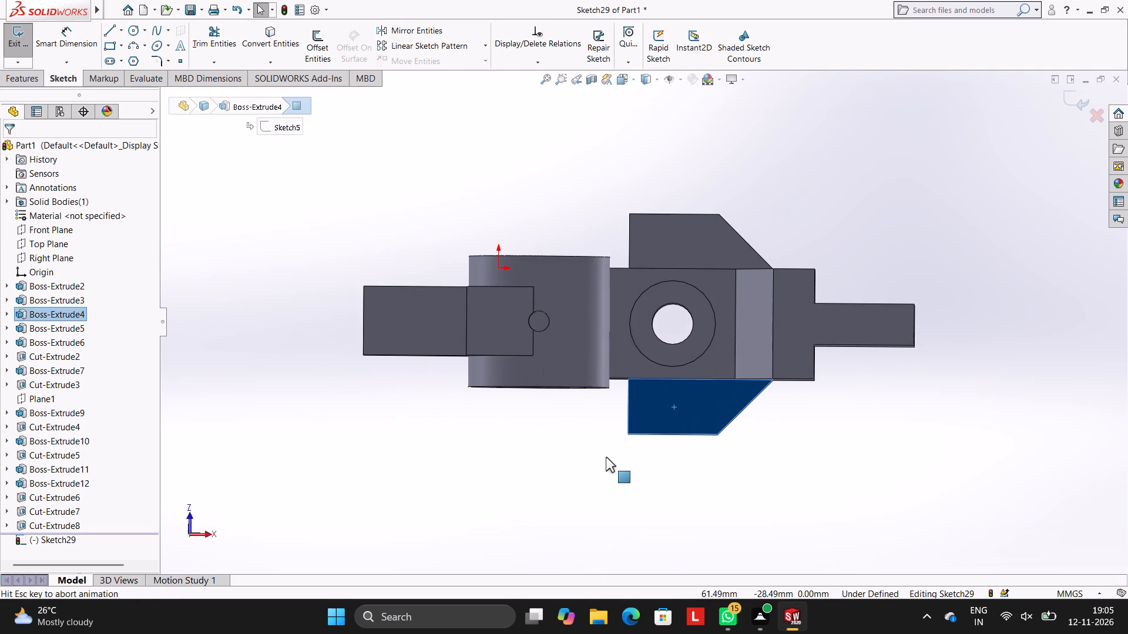
Draw a line in the lug-face sketch starting from the centre of the 12 mm hole.
scroll(696, 478, "up", 3)
scroll(696, 478, "down", 3)
scroll(731, 232, "up", 2)
scroll(727, 226, "down", 3)
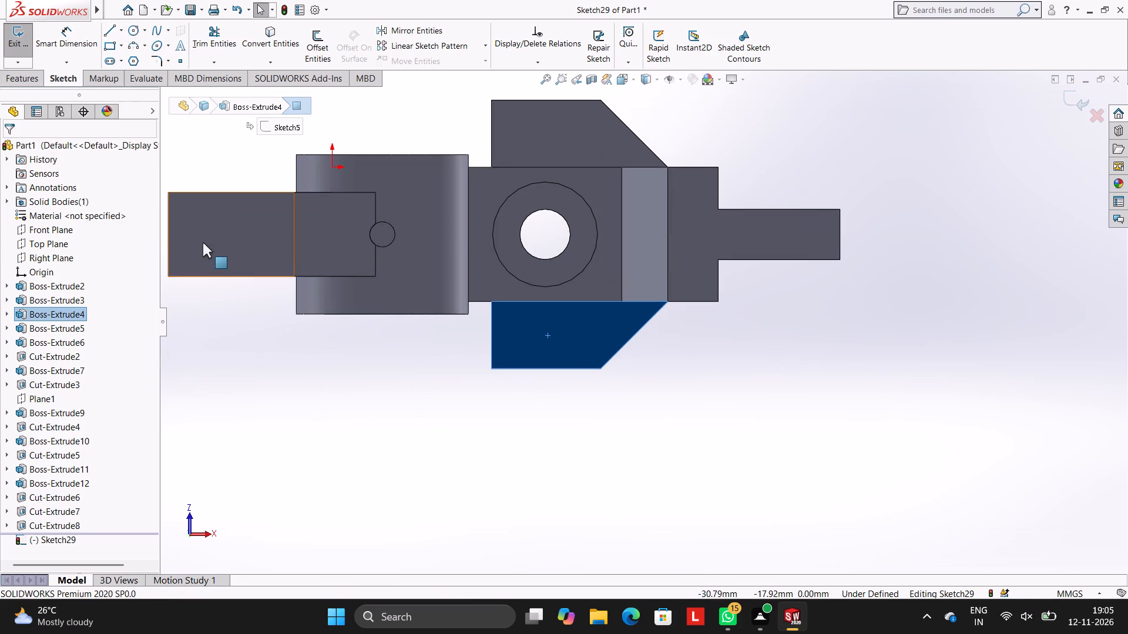
left_click(110, 26)
scroll(522, 206, "up", 1)
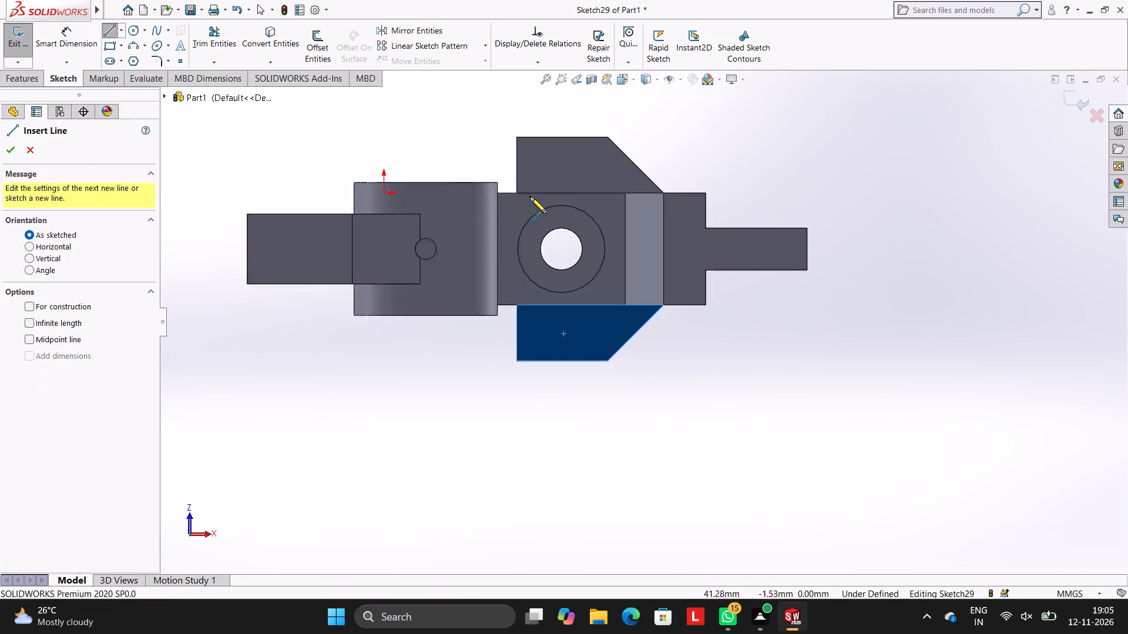
scroll(531, 197, "down", 2)
scroll(560, 272, "down", 1)
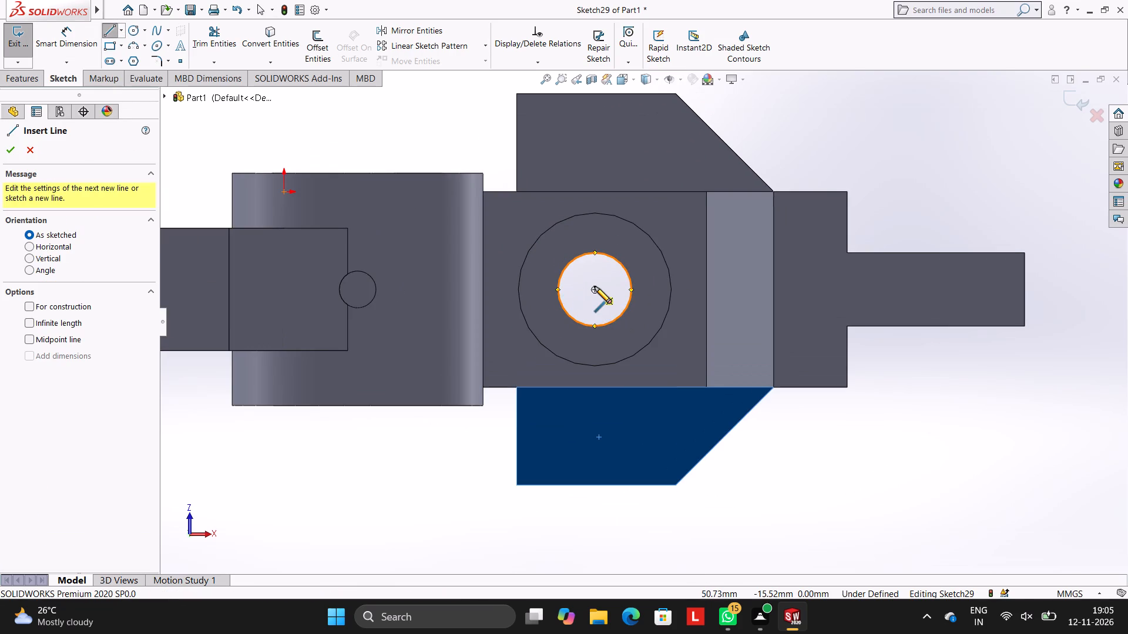
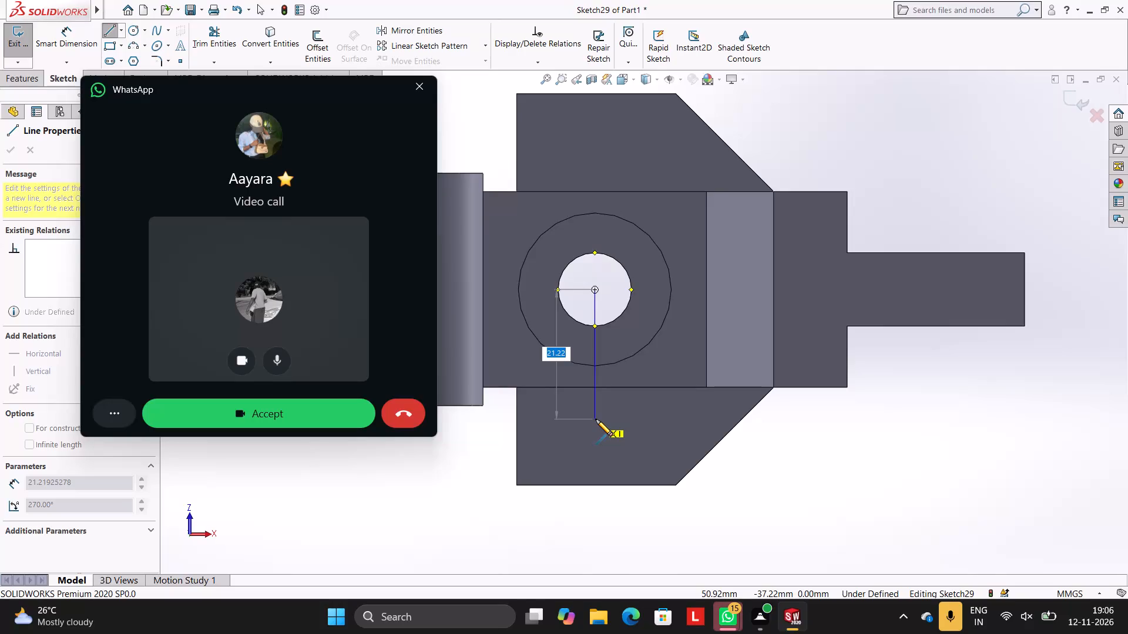
Set the length of the vertical line from the hole centre into the near lug to 24 mm.
type("24")
key("Return")
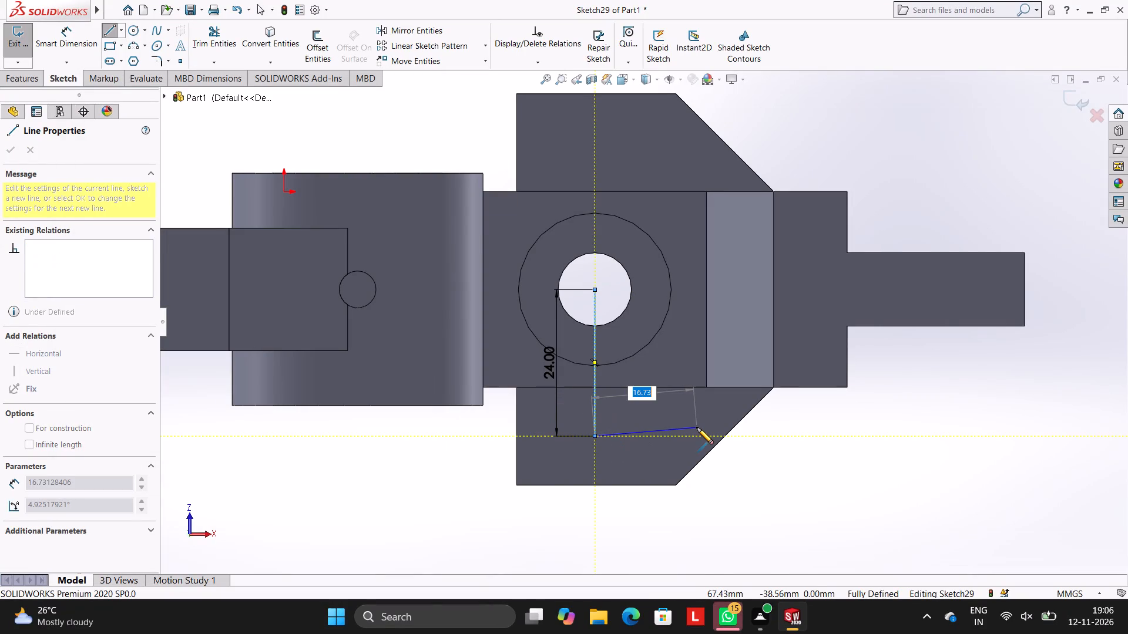
key("Escape")
key("Escape")
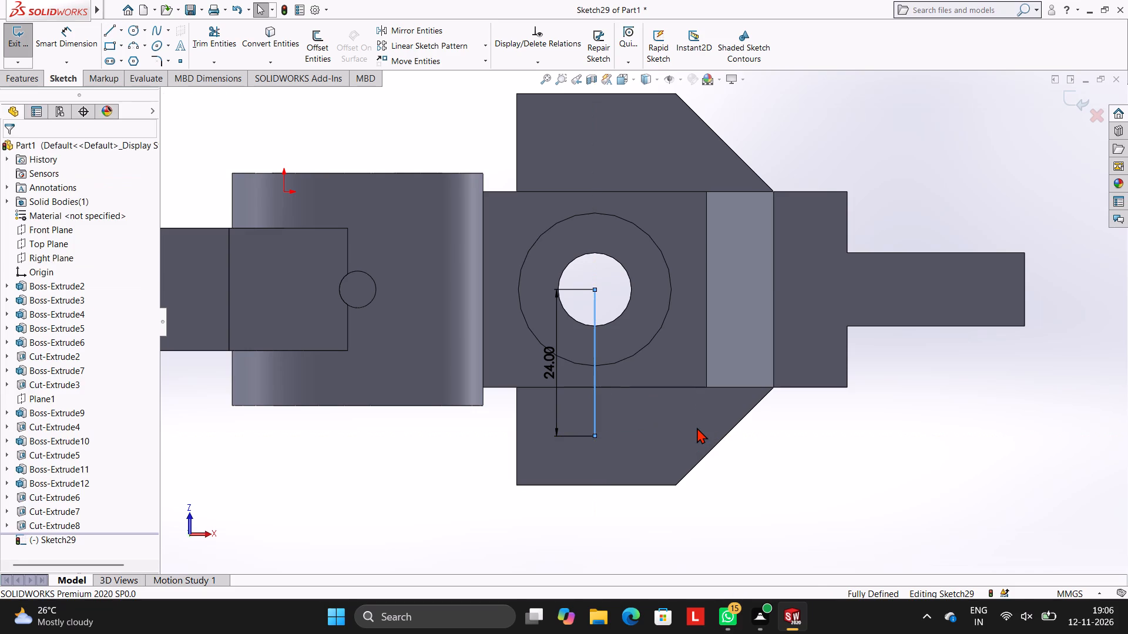
scroll(682, 218, "up", 1)
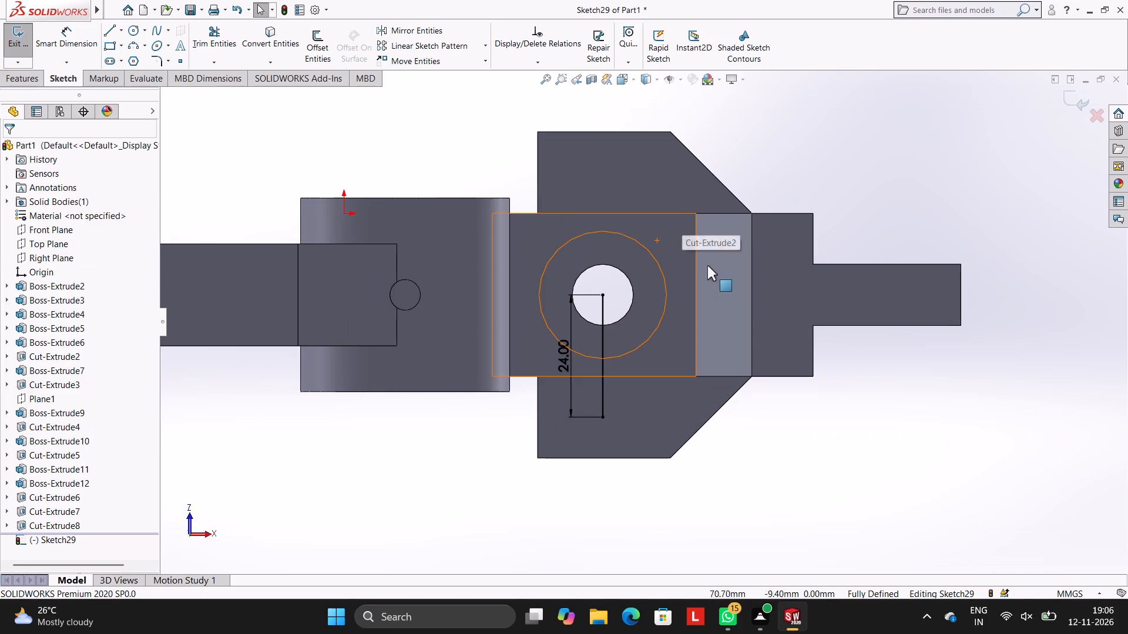
Draw a second vertical line, 24 mm long, from the hole centre into the opposite lug.
scroll(710, 255, "down", 2)
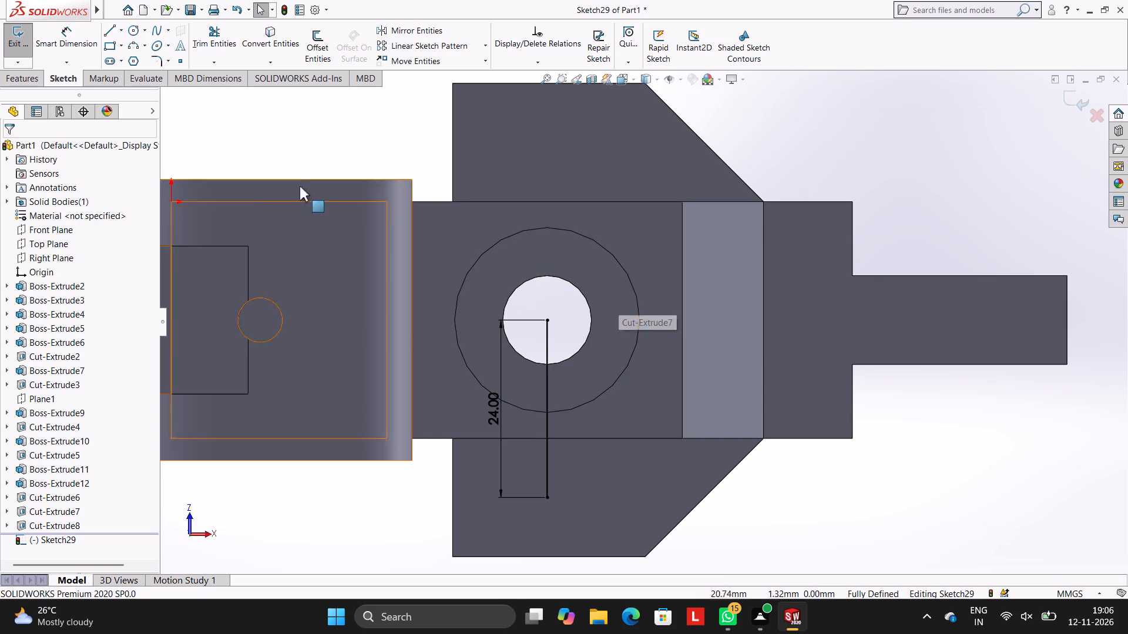
left_click(114, 28)
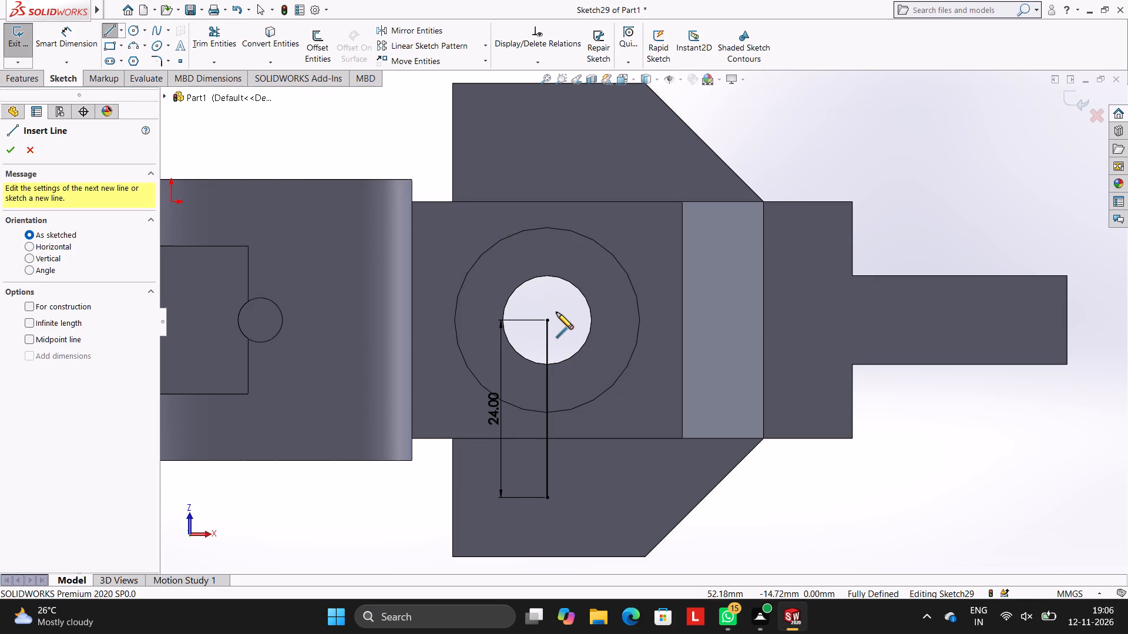
left_click(546, 320)
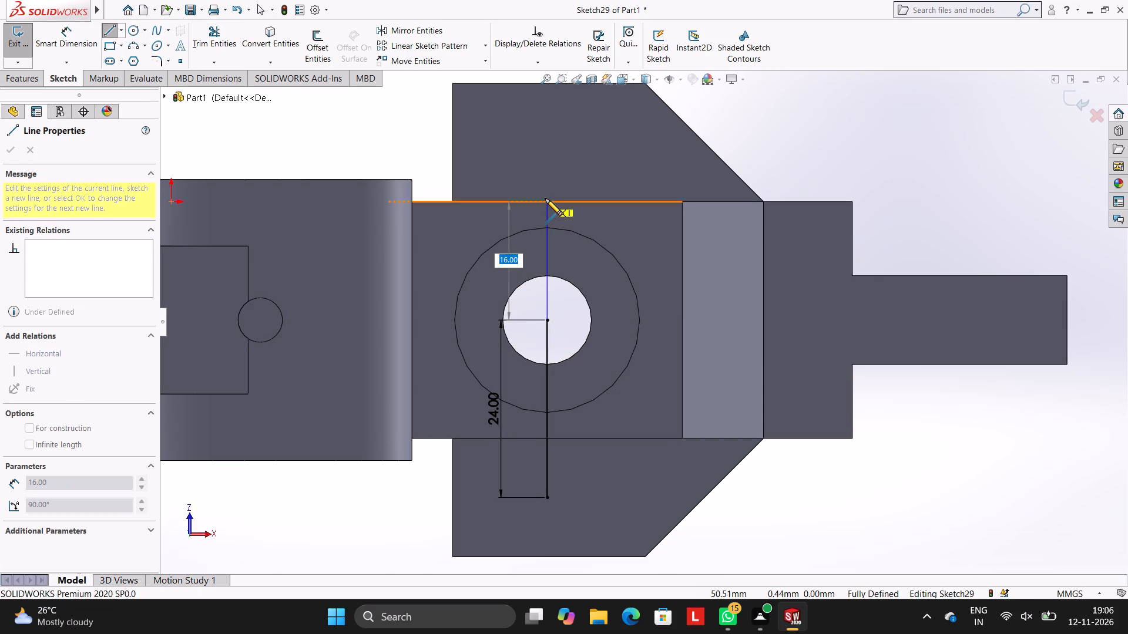
type("24")
key("Return")
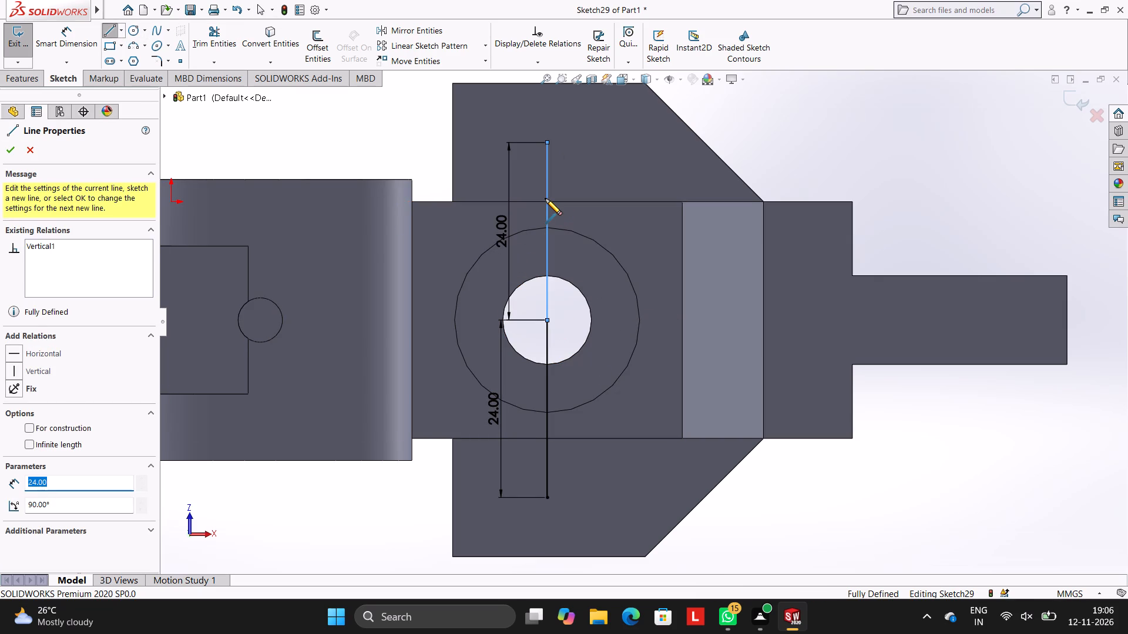
key("Escape")
key("Escape")
key("Escape")
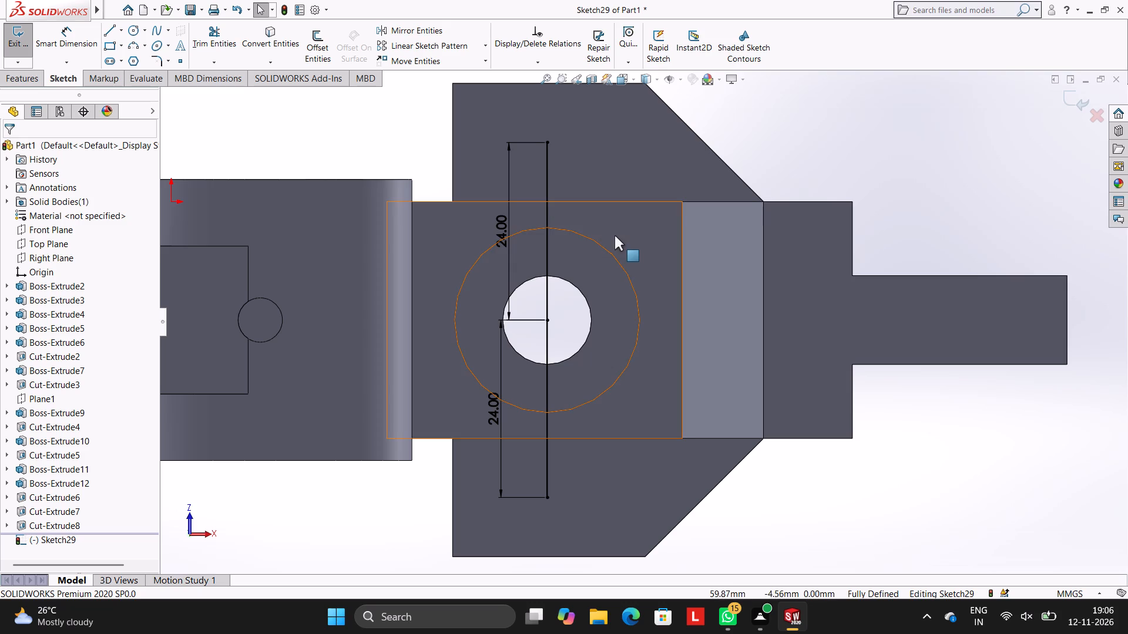
Sketch a 6 mm diameter circle centred on the free end of the line on the far lug.
scroll(609, 236, "down", 2)
scroll(609, 236, "up", 2)
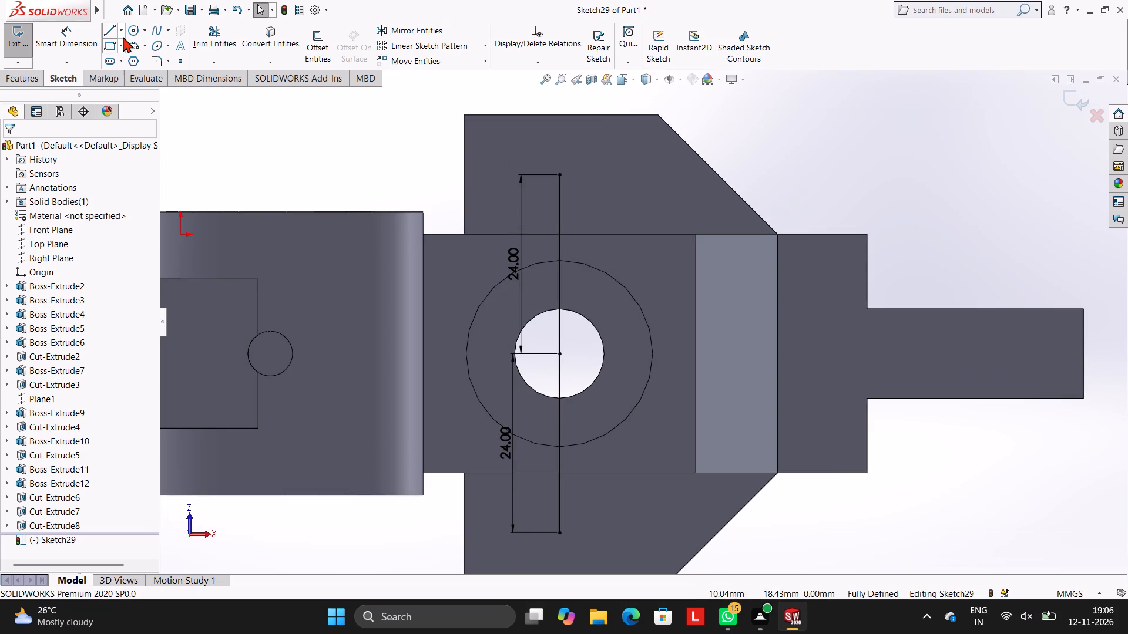
left_click(135, 28)
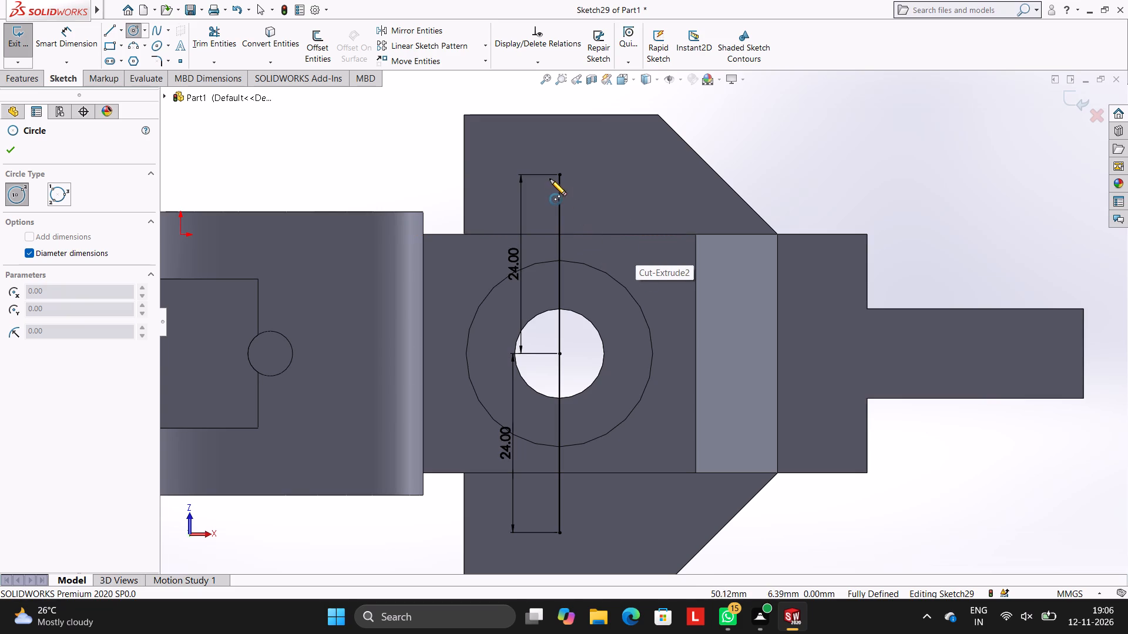
scroll(629, 237, "down", 1)
scroll(636, 191, "up", 2)
scroll(636, 191, "down", 1)
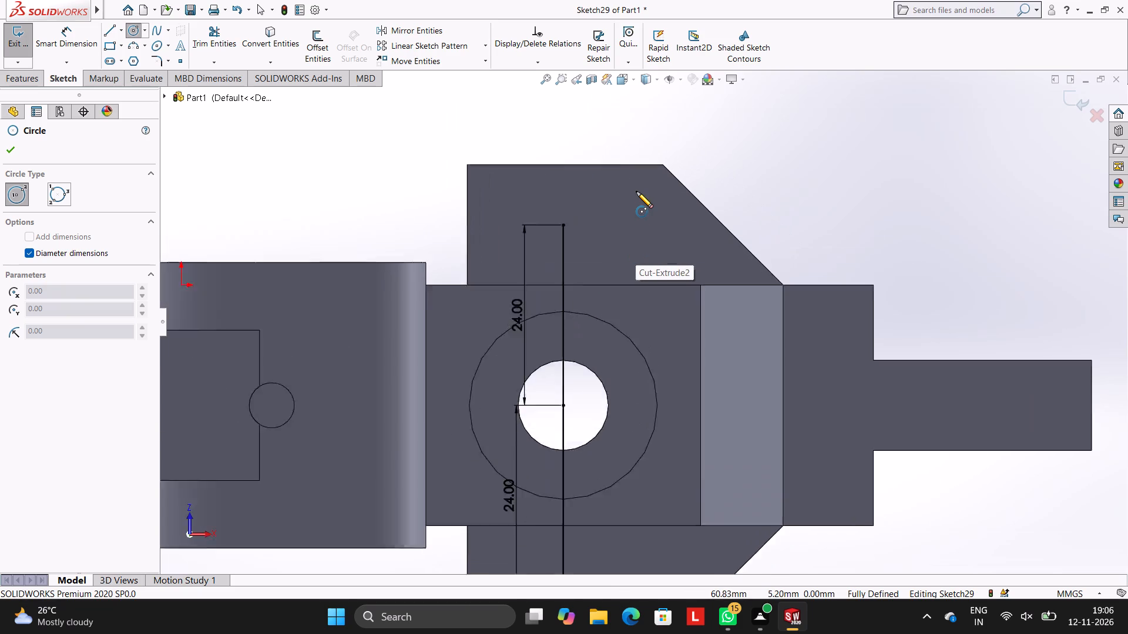
scroll(636, 191, "down", 1)
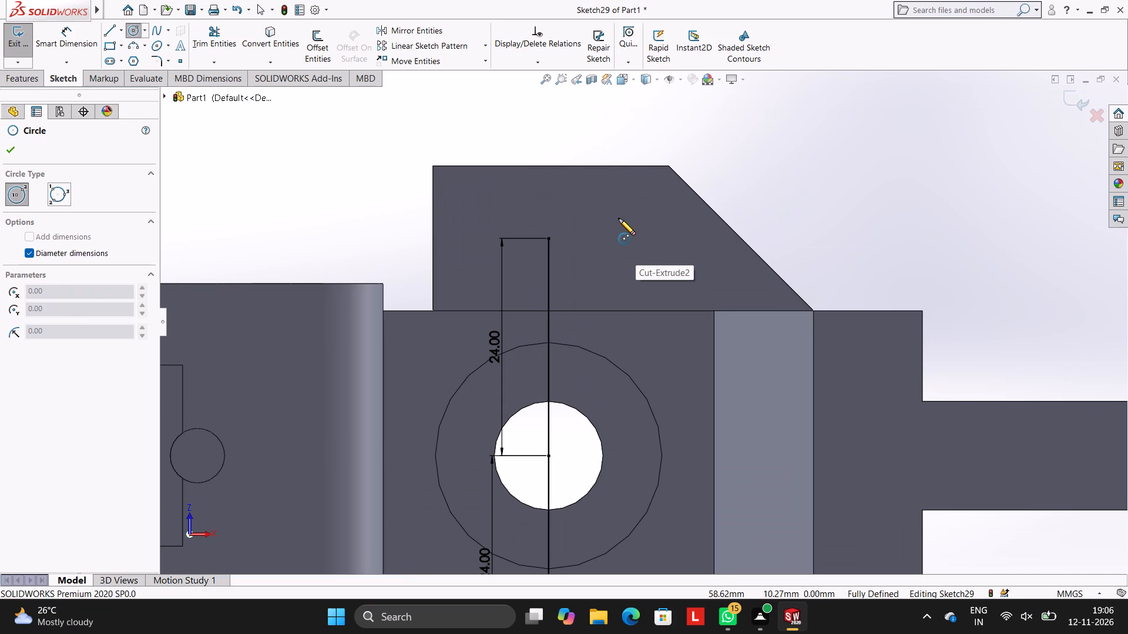
scroll(652, 205, "down", 3)
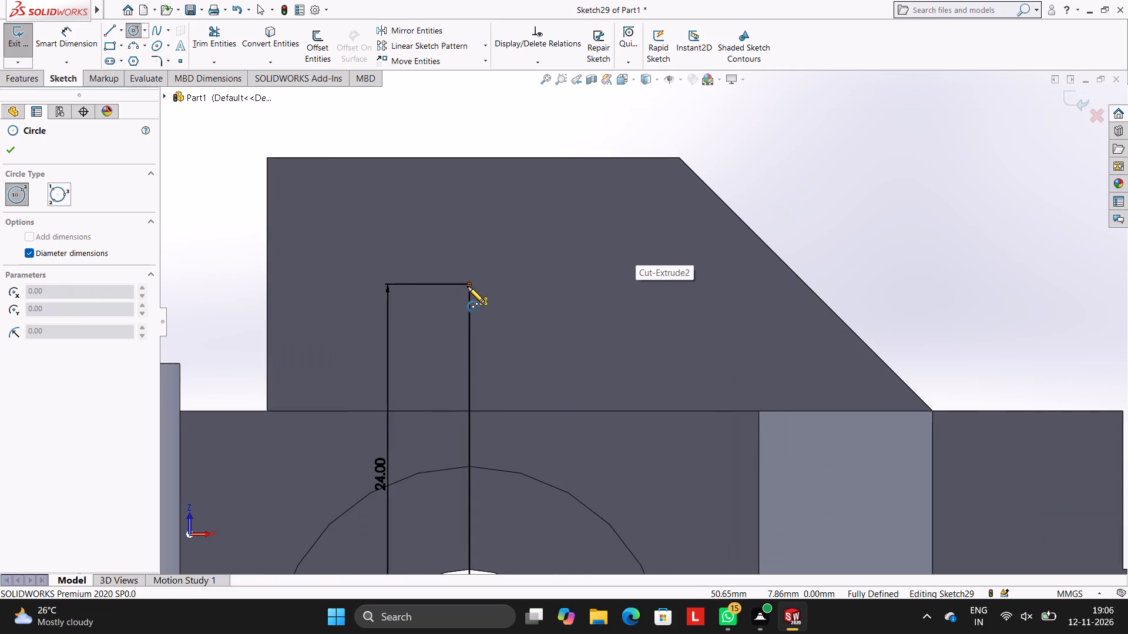
left_click(468, 283)
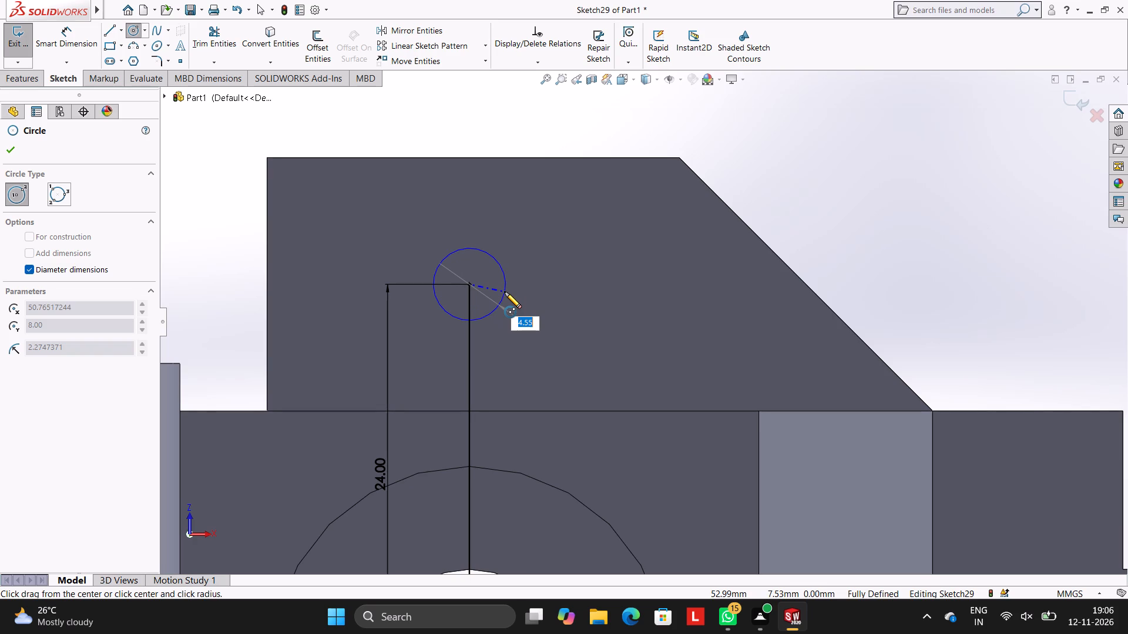
key("6")
key("Return")
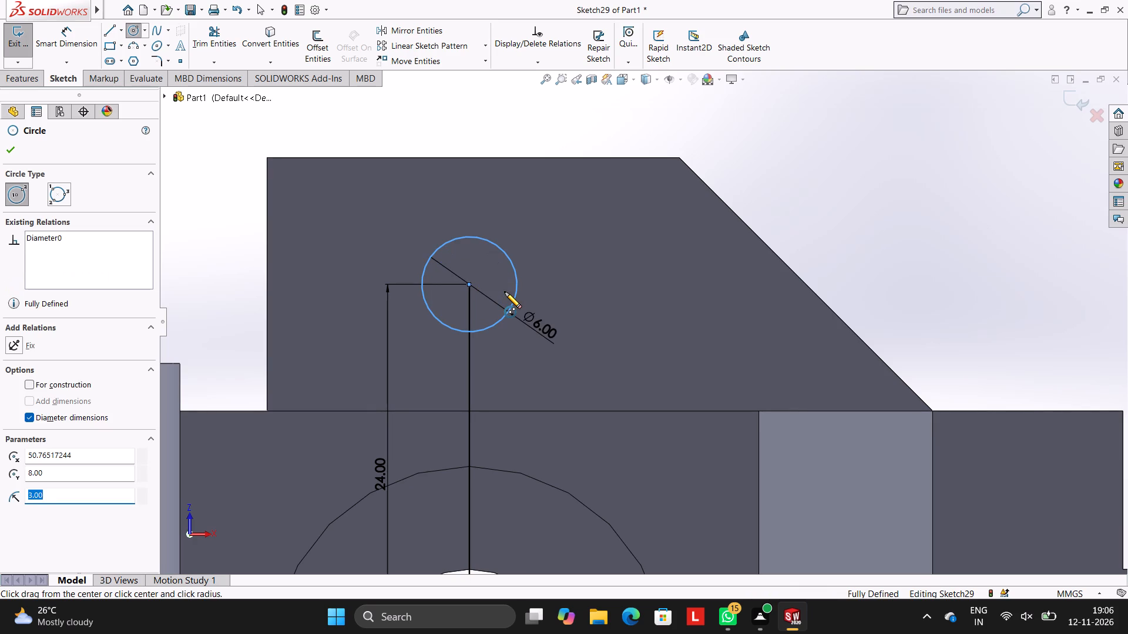
key("Escape")
key("Escape")
key("Escape")
key("Escape")
Sketch a 6 mm diameter circle centred on the free end of the line on the near lug.
scroll(556, 331, "up", 2)
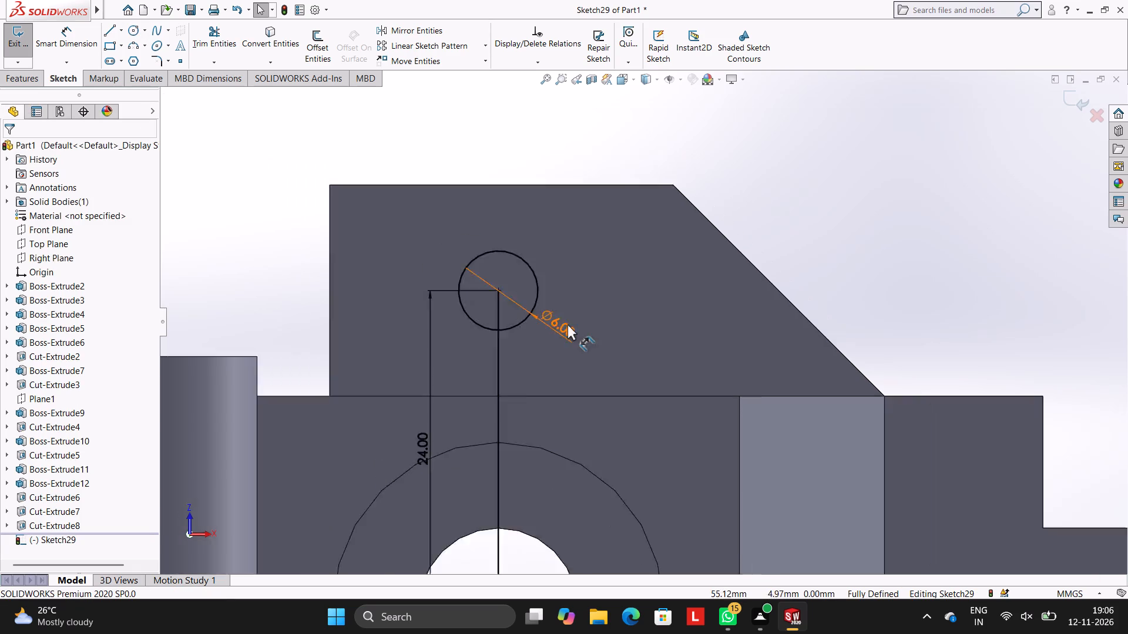
scroll(568, 324, "up", 3)
scroll(573, 357, "down", 2)
scroll(590, 359, "up", 6)
scroll(667, 428, "down", 3)
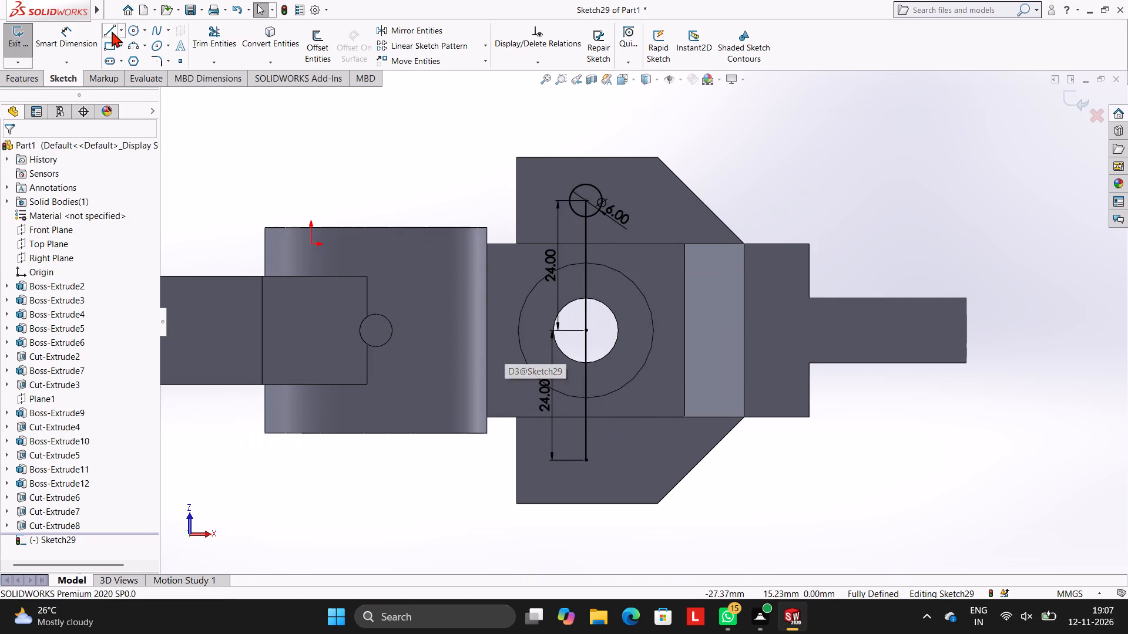
left_click(129, 27)
scroll(475, 403, "down", 4)
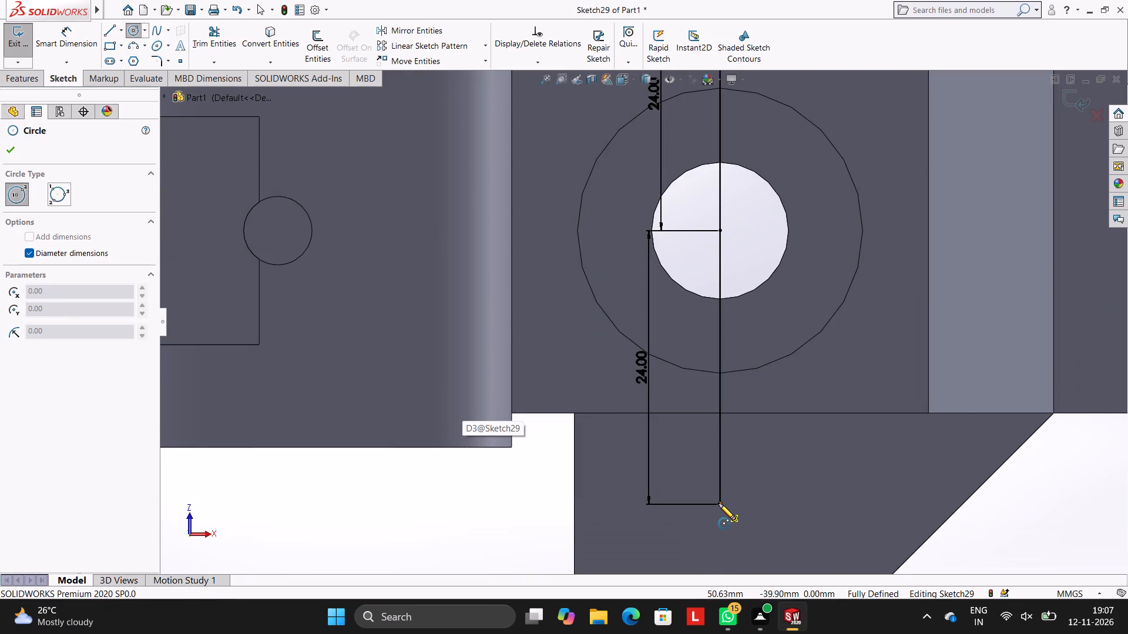
left_click(721, 504)
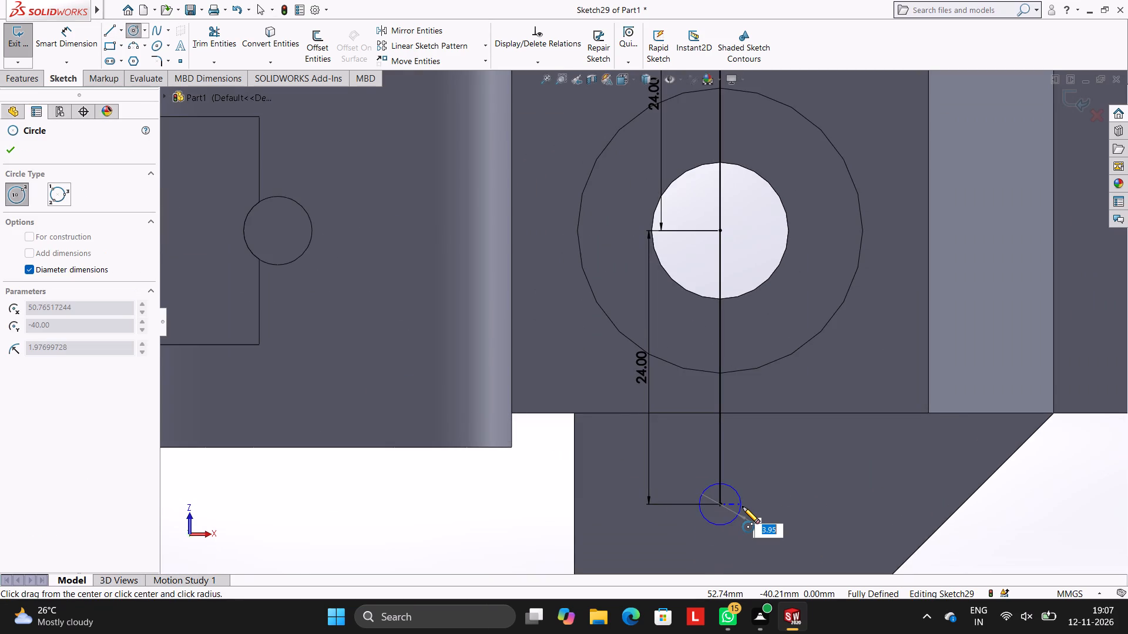
key("6")
key("Return")
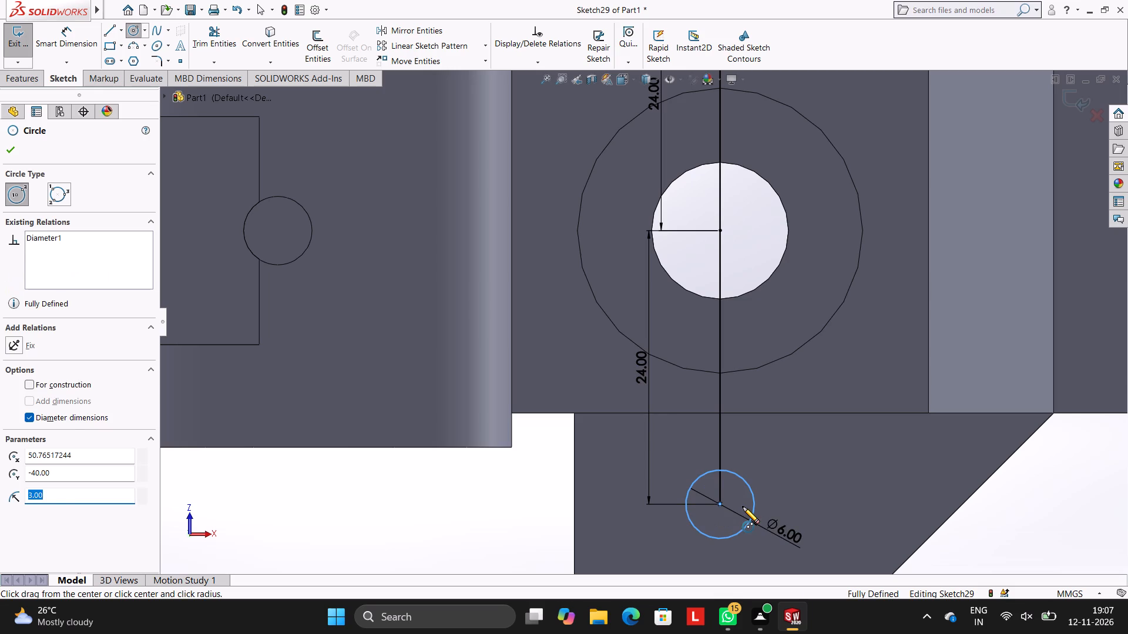
key("Escape")
key("Escape")
key("Escape")
Cut-extrude both 6 mm circles on the lugs to a blind depth of 50 mm.
scroll(875, 312, "up", 5)
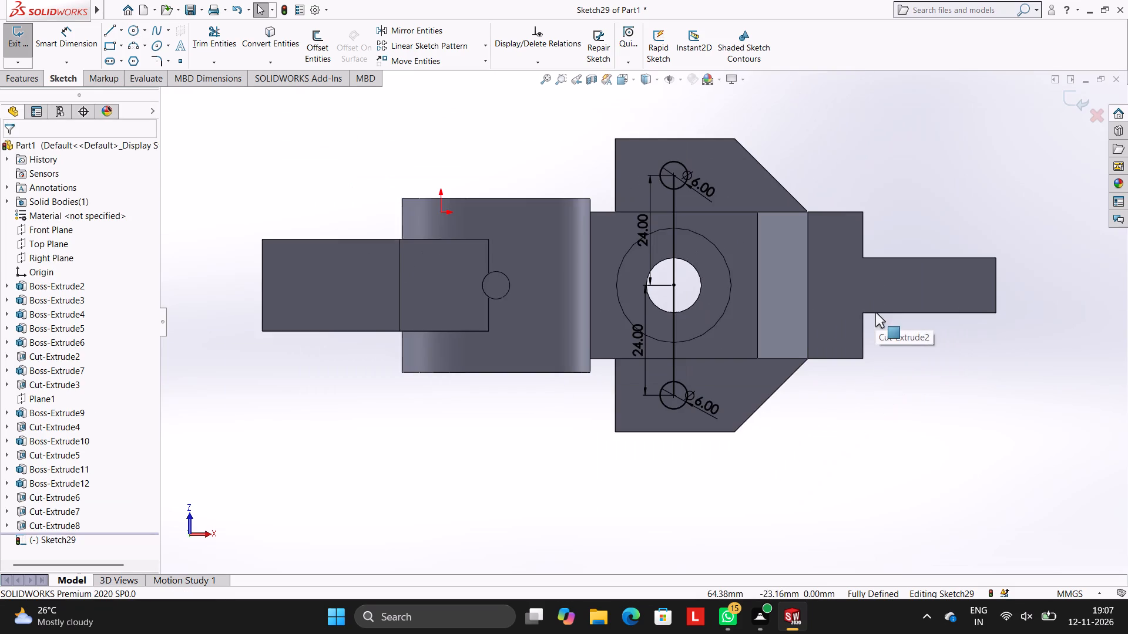
scroll(683, 252, "up", 1)
scroll(680, 248, "down", 2)
left_click(22, 79)
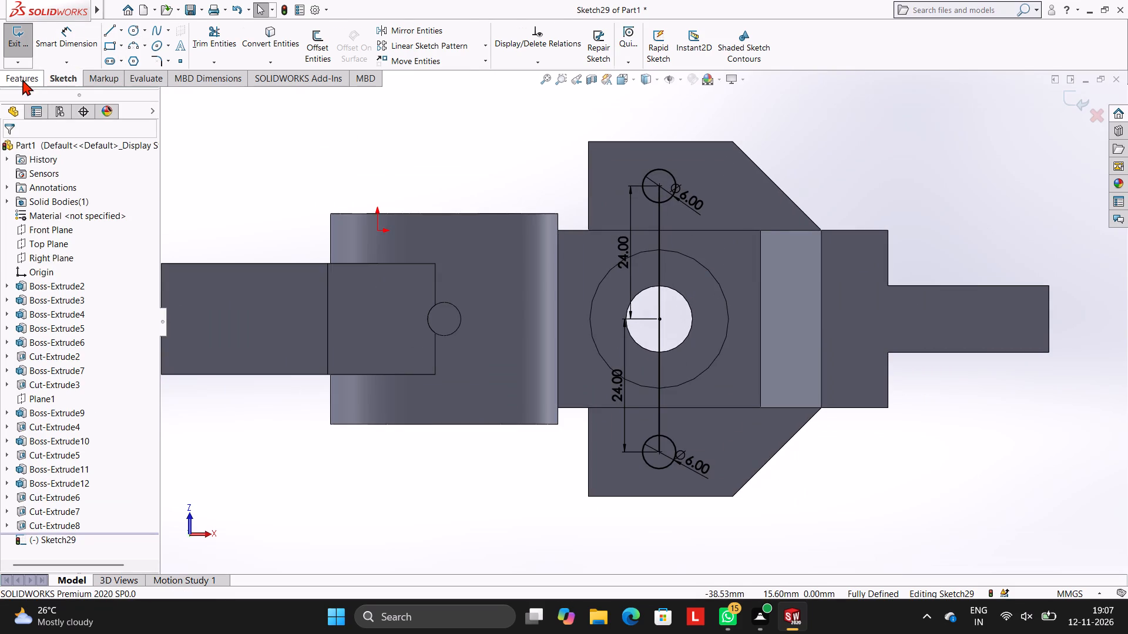
left_click(200, 46)
scroll(724, 198, "down", 2)
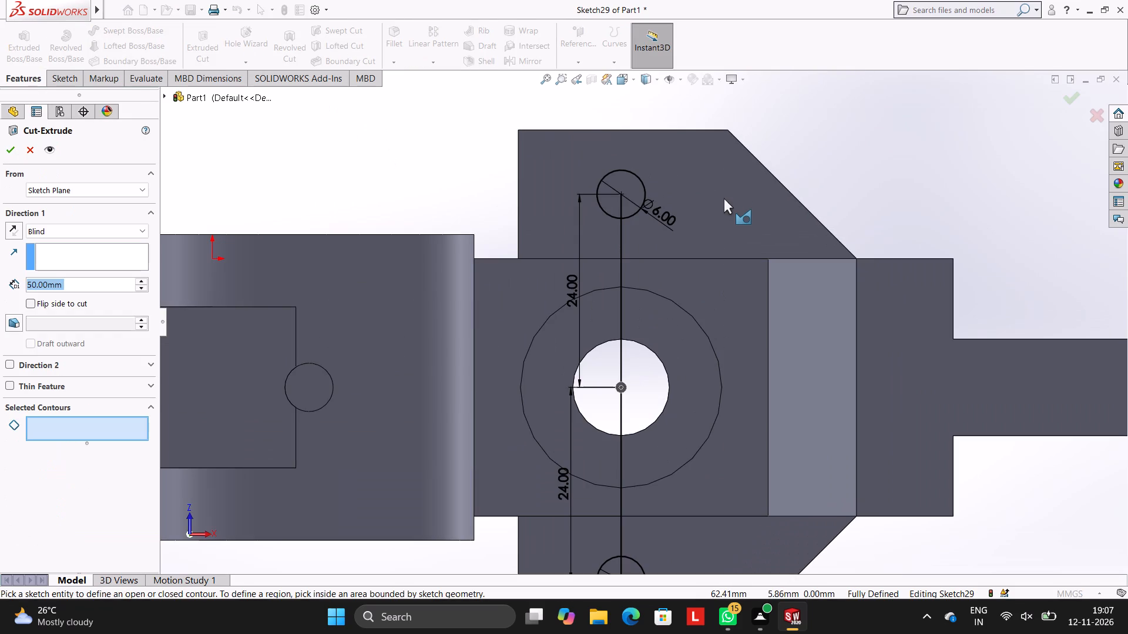
left_click(616, 183)
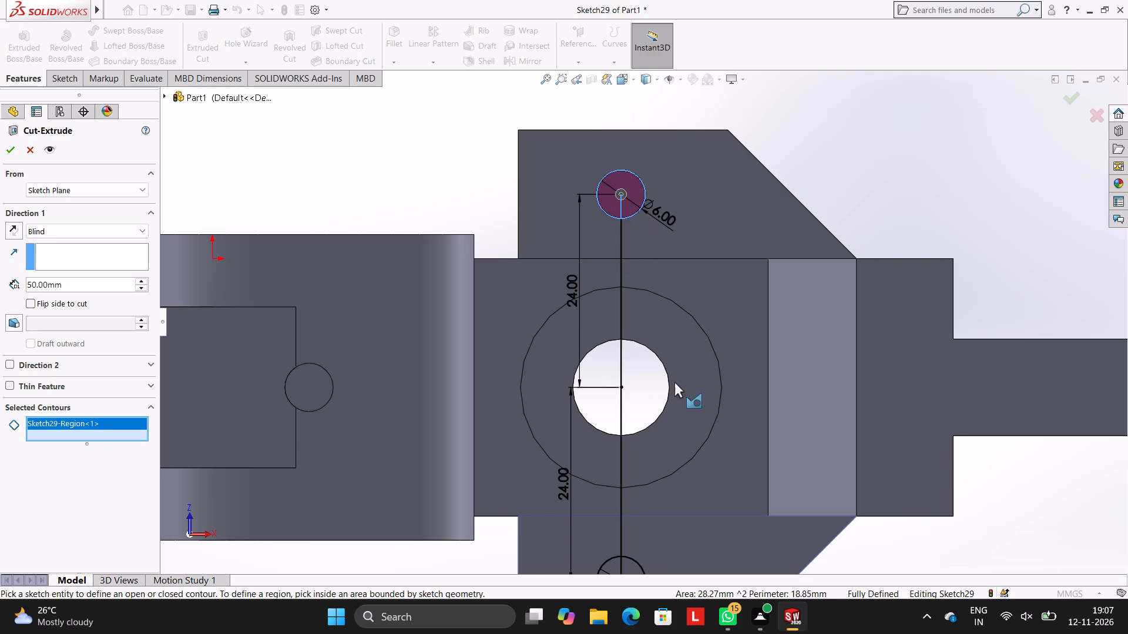
scroll(676, 381, "up", 2)
scroll(676, 381, "down", 1)
left_click(609, 522)
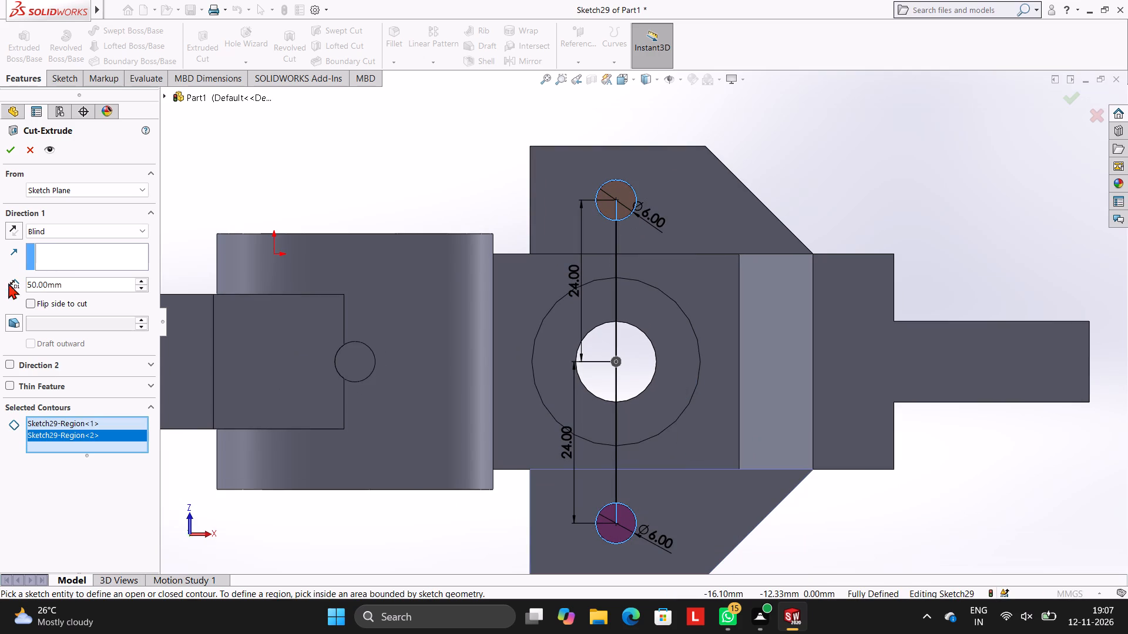
left_click(11, 149)
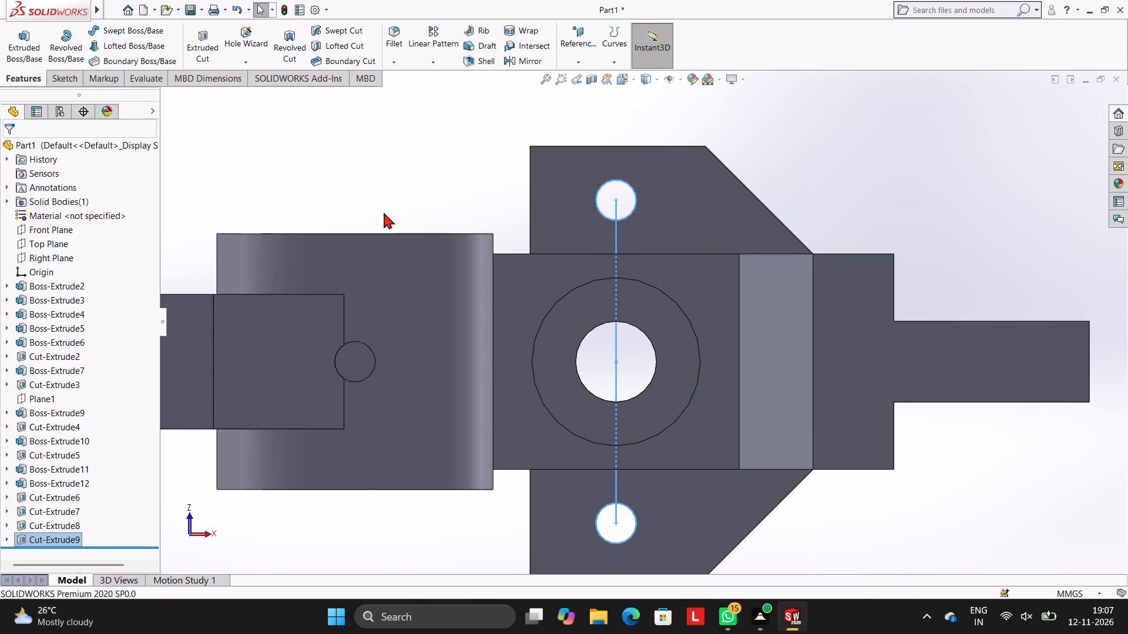
left_click(382, 211)
Open a new sketch on the broad side face of the rectangular end tongue, viewed face-on.
middle_click_drag(625, 222, 606, 140)
scroll(639, 217, "up", 2)
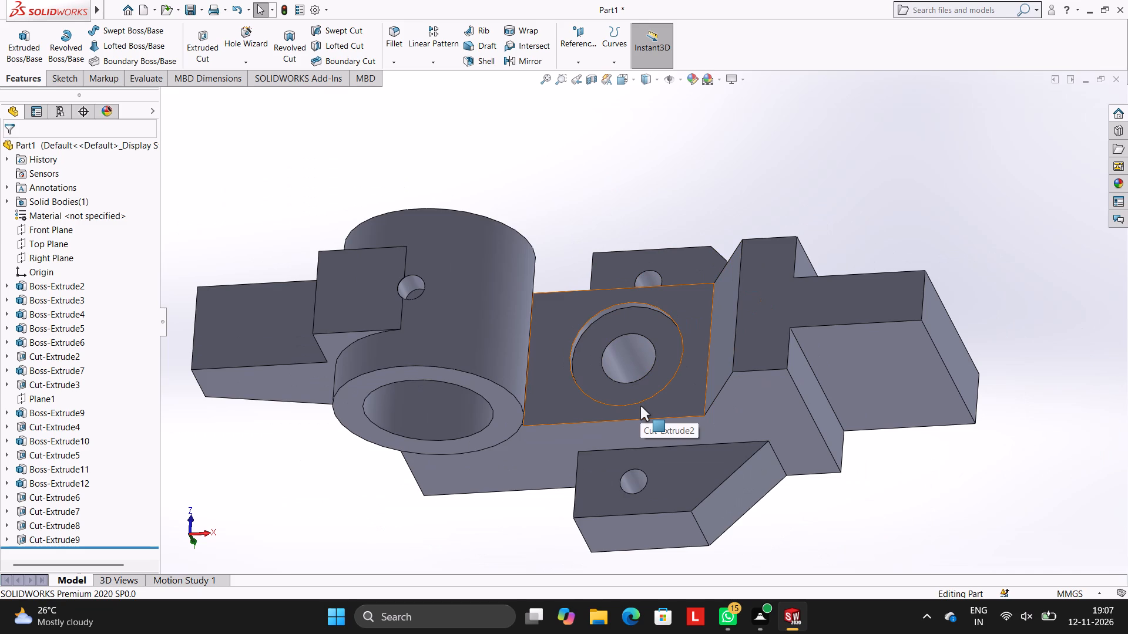
scroll(818, 283, "up", 3)
middle_click_drag(825, 244, 817, 308)
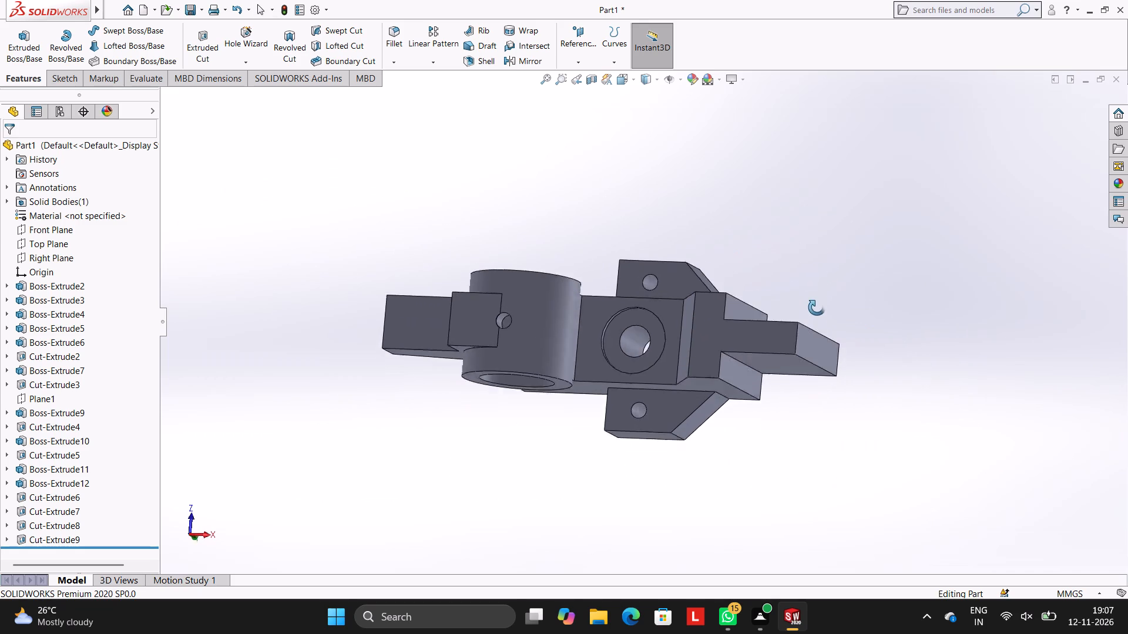
middle_click_drag(817, 308, 824, 202)
left_click(788, 319)
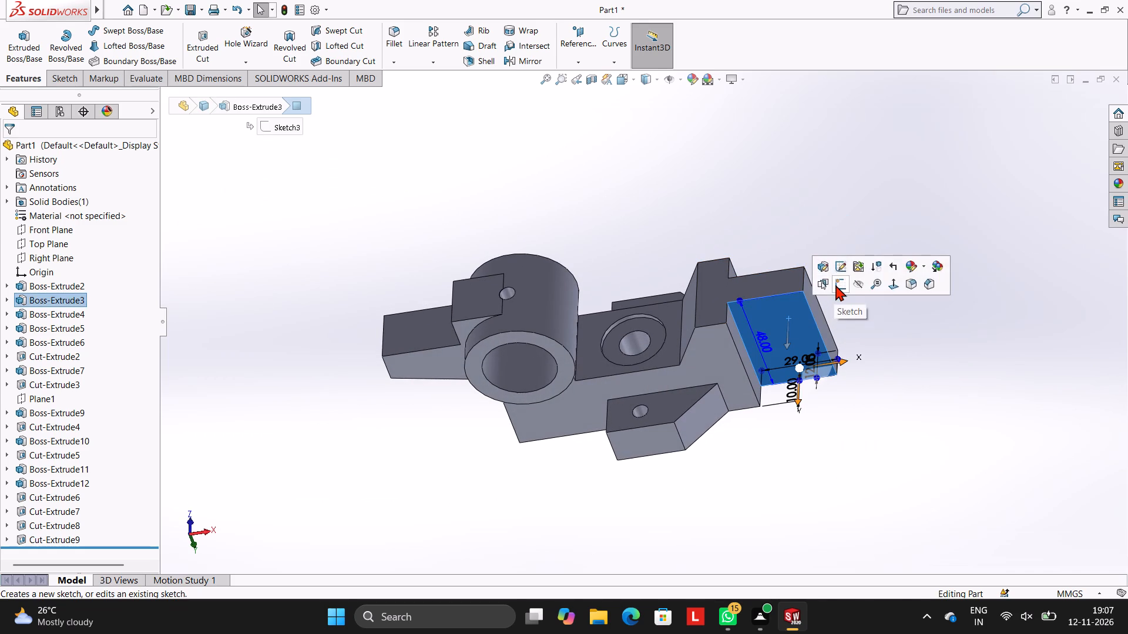
left_click(835, 285)
key("ctrl+8")
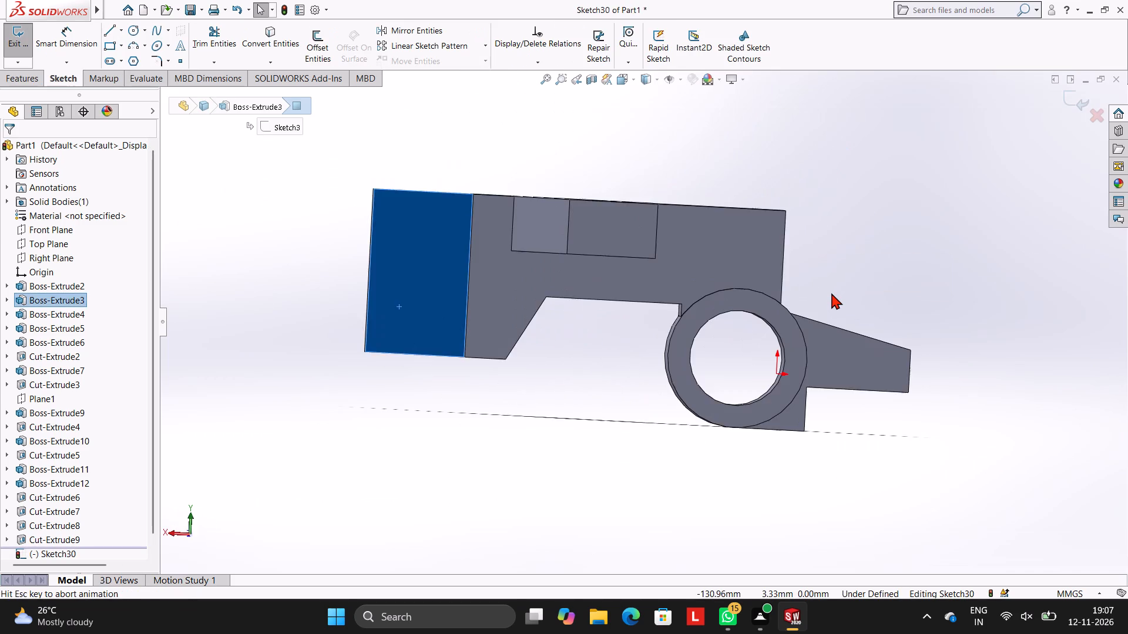
scroll(431, 237, "up", 2)
scroll(489, 265, "down", 2)
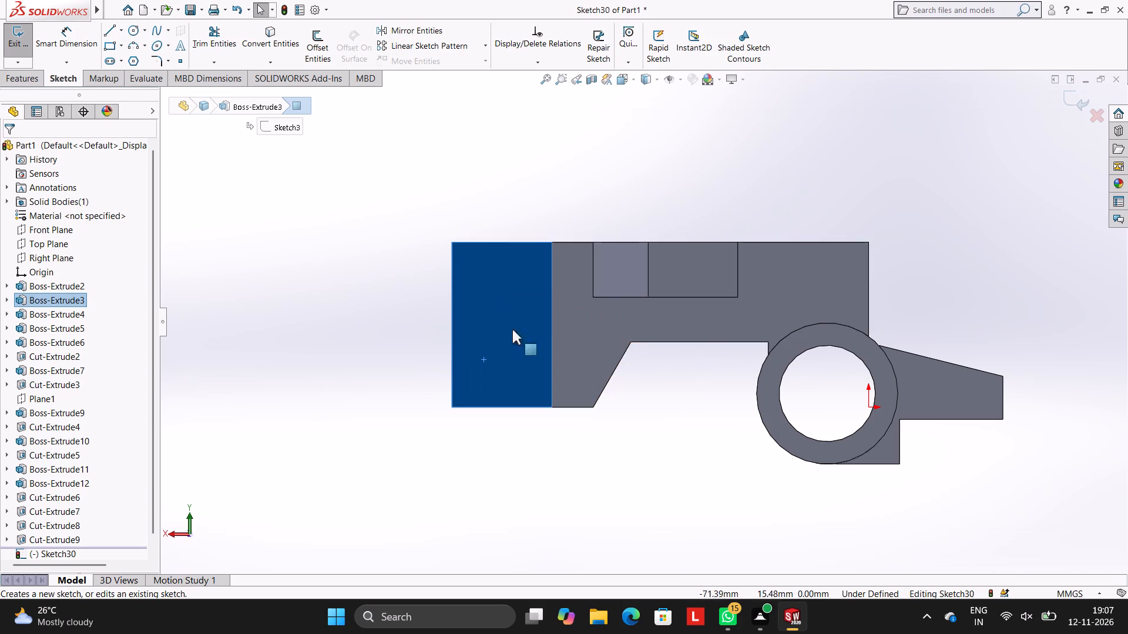
scroll(568, 295, "down", 2)
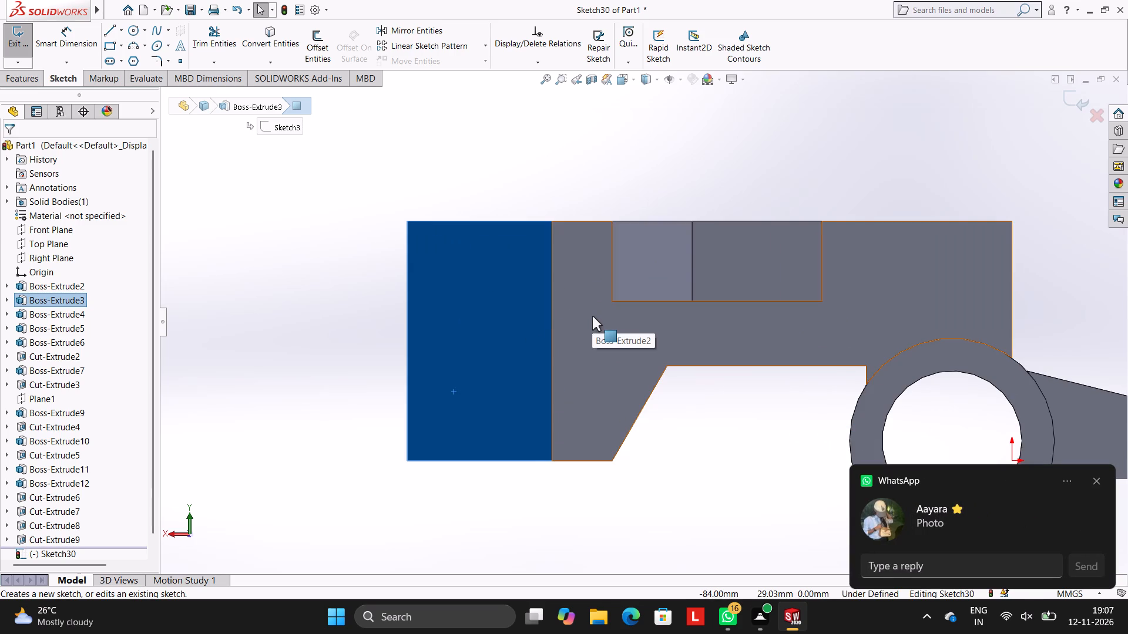
Sketch a 54 mm horizontal line from the midpoint of the recess's lower edge onto the tongue, and a vertical line down to the tongue's bottom edge.
left_click(110, 29)
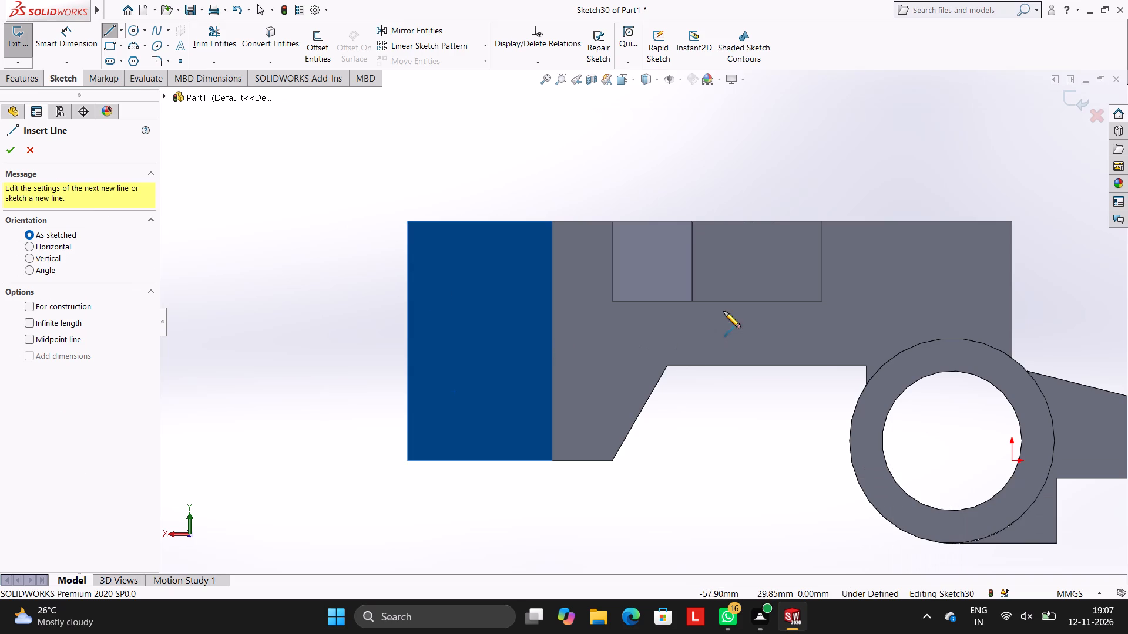
left_click(756, 301)
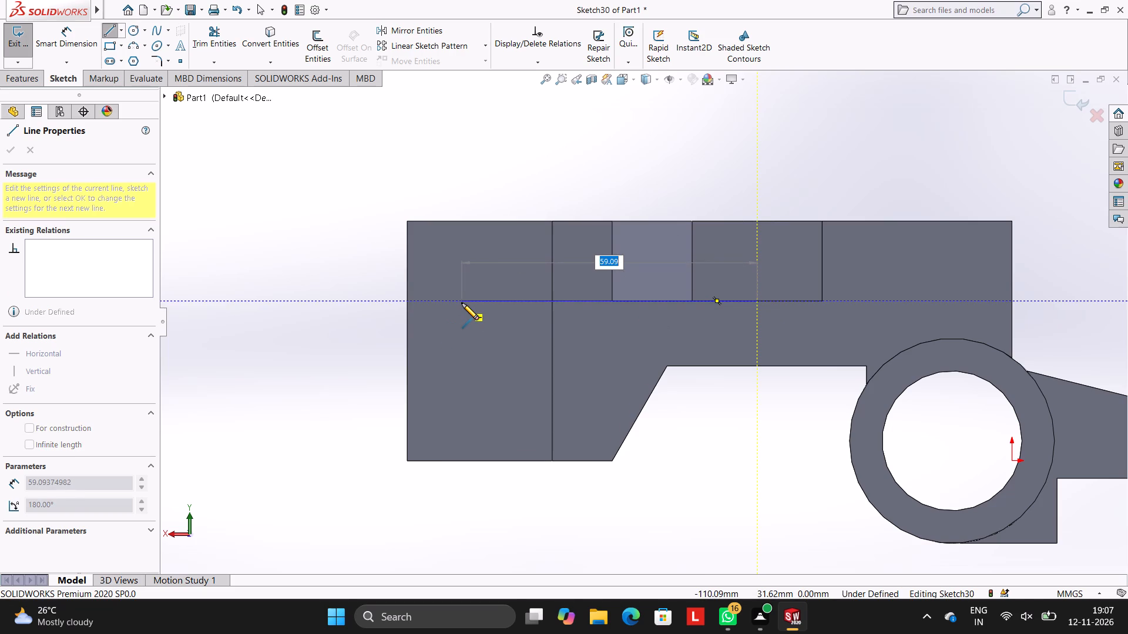
type("54")
key("Return")
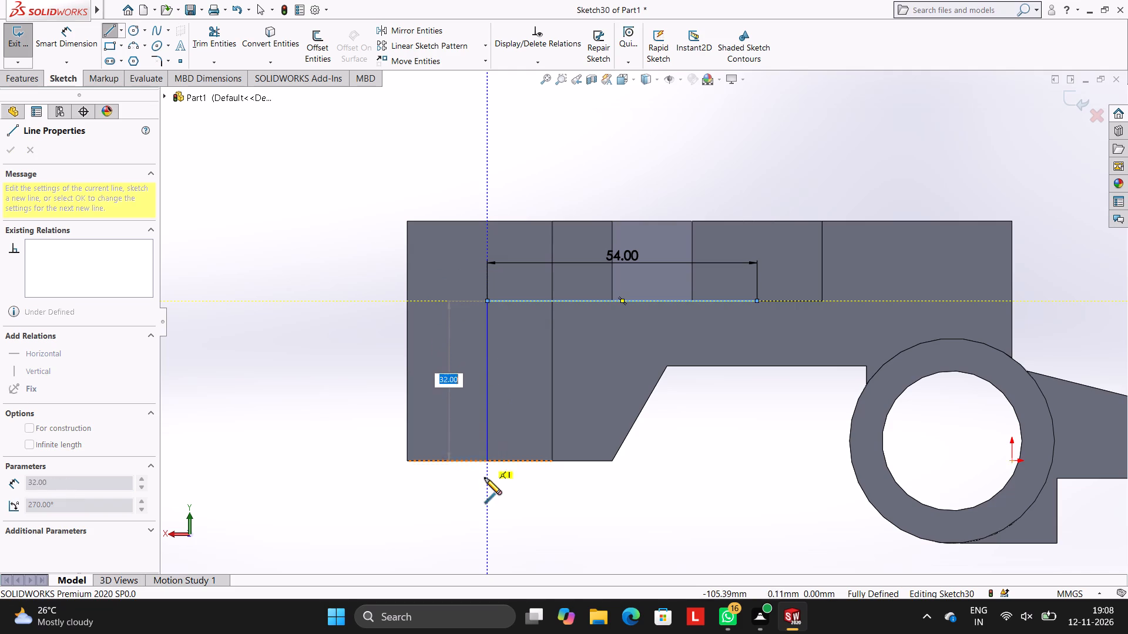
left_click(487, 461)
key("Escape")
key("Escape")
key("Escape")
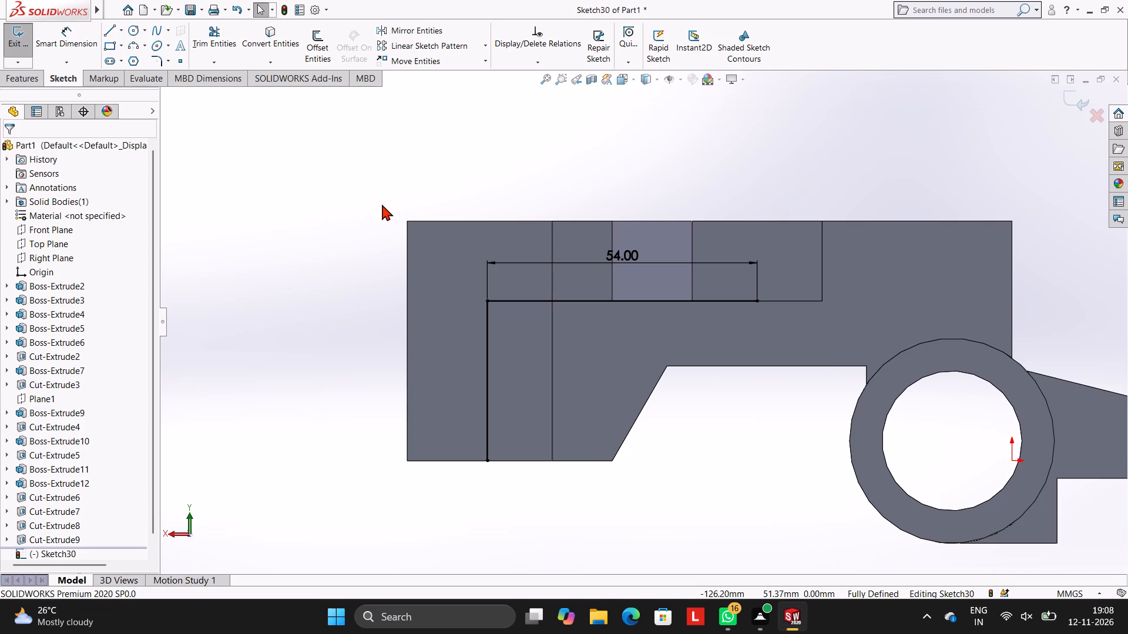
Sketch a 6 mm diameter circle centred on the corner where the horizontal and vertical lines meet.
left_click(132, 27)
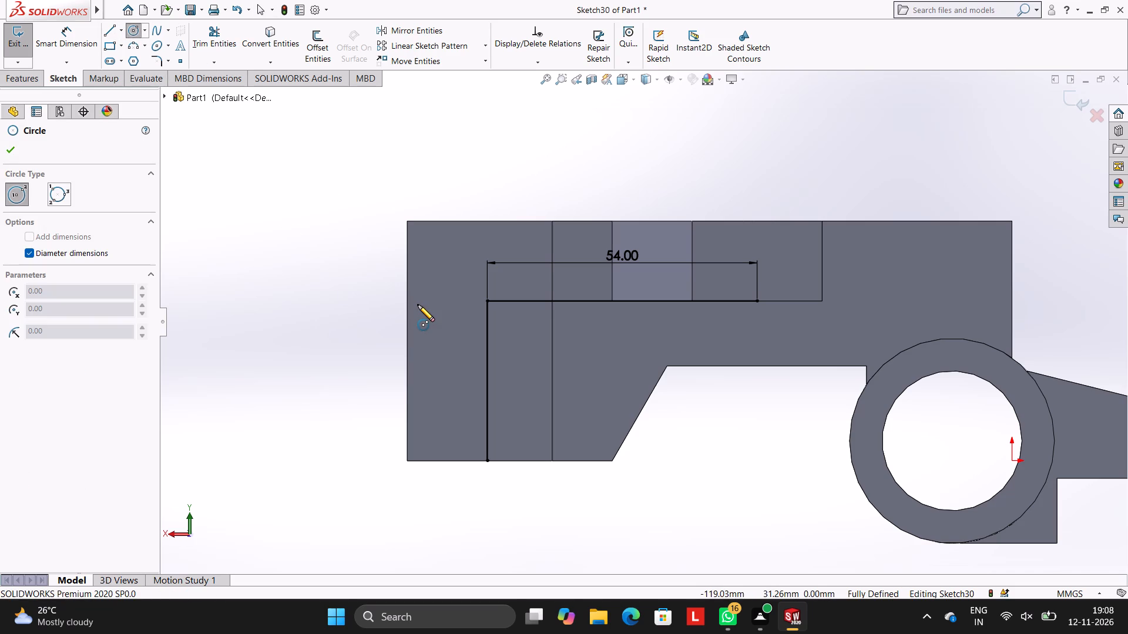
left_click(487, 299)
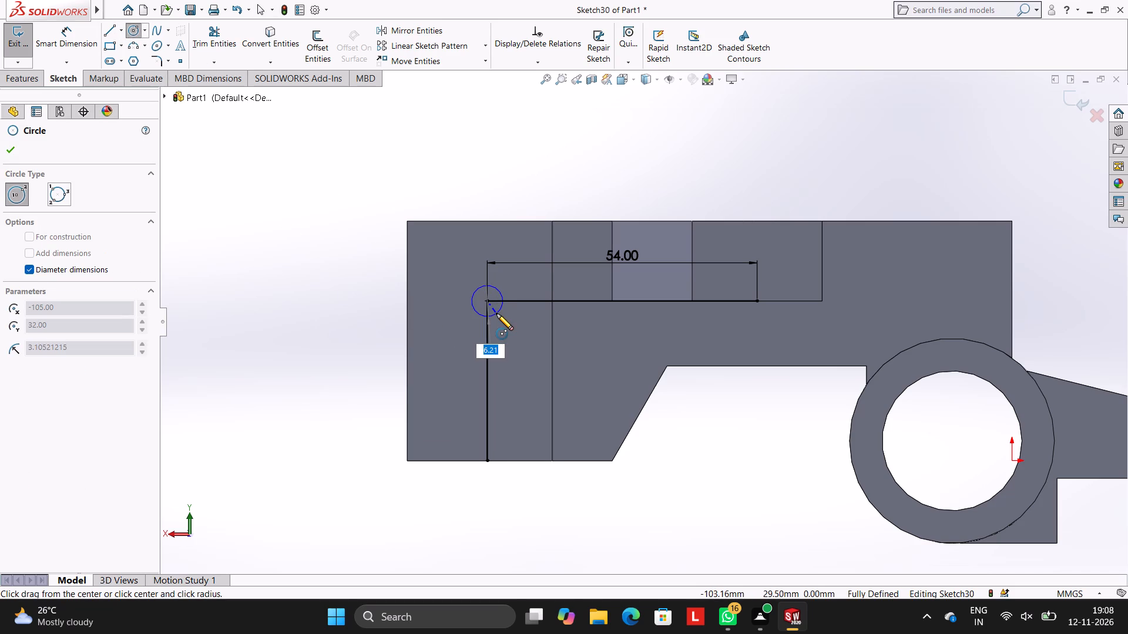
key("6")
key("Return")
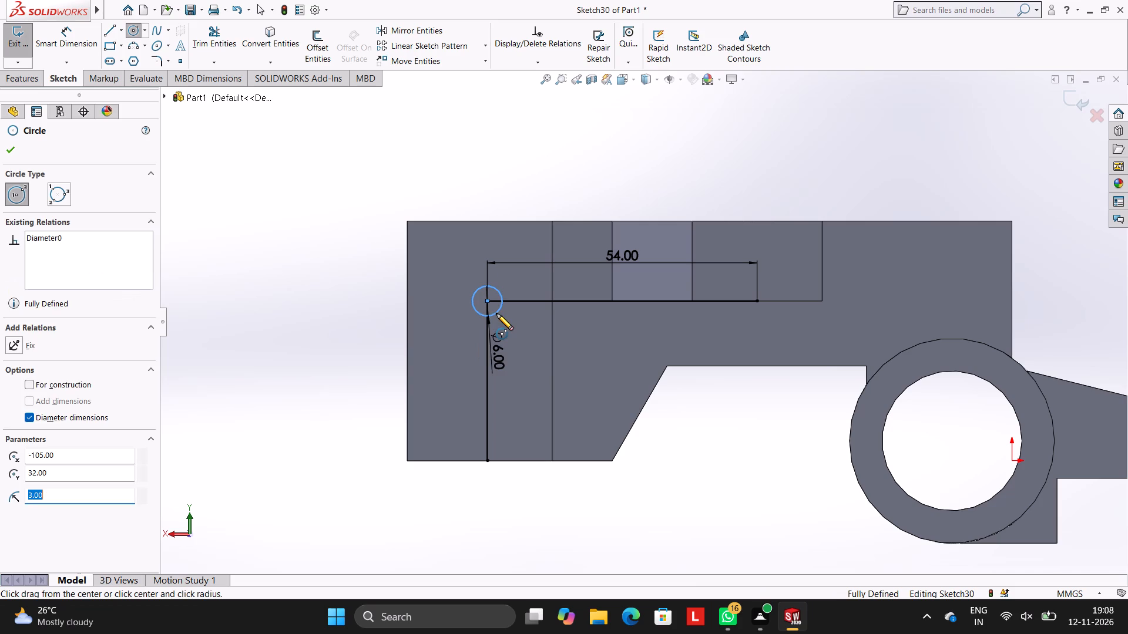
key("Escape")
key("Escape")
key("Escape")
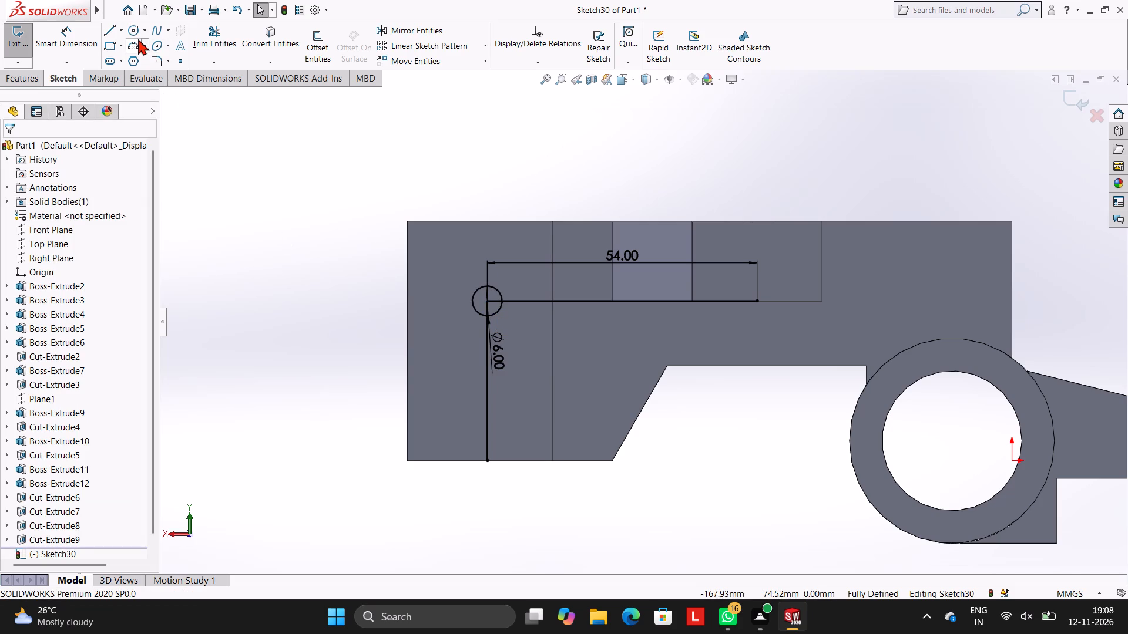
Sketch a second 6 mm diameter circle centred on the vertical line, below the first circle.
left_click(129, 28)
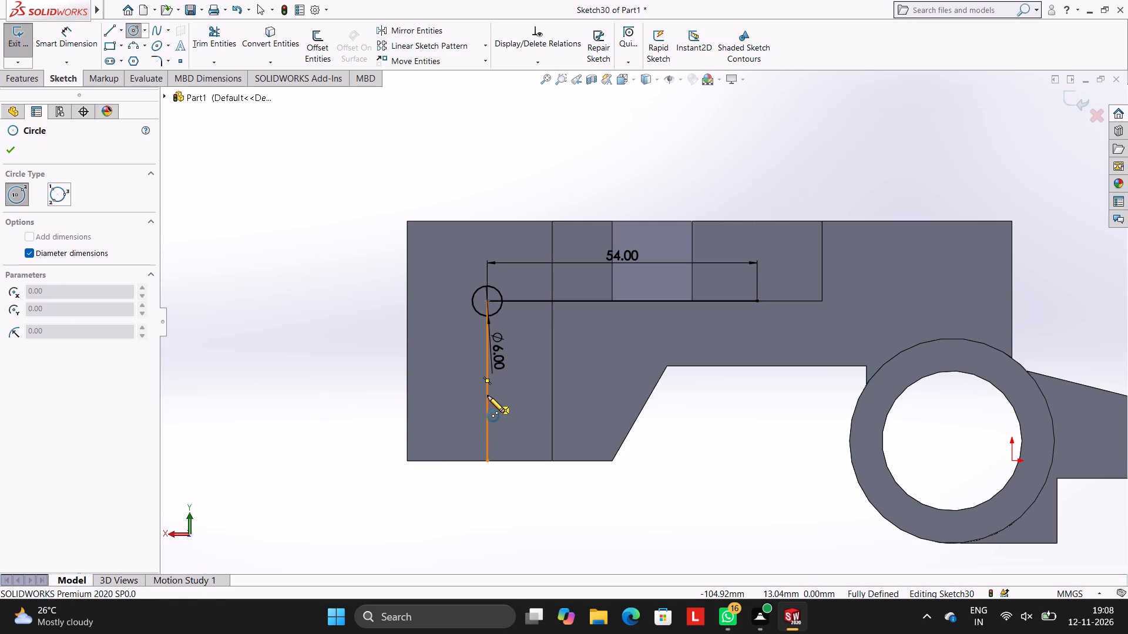
left_click(486, 396)
key("6")
key("Return")
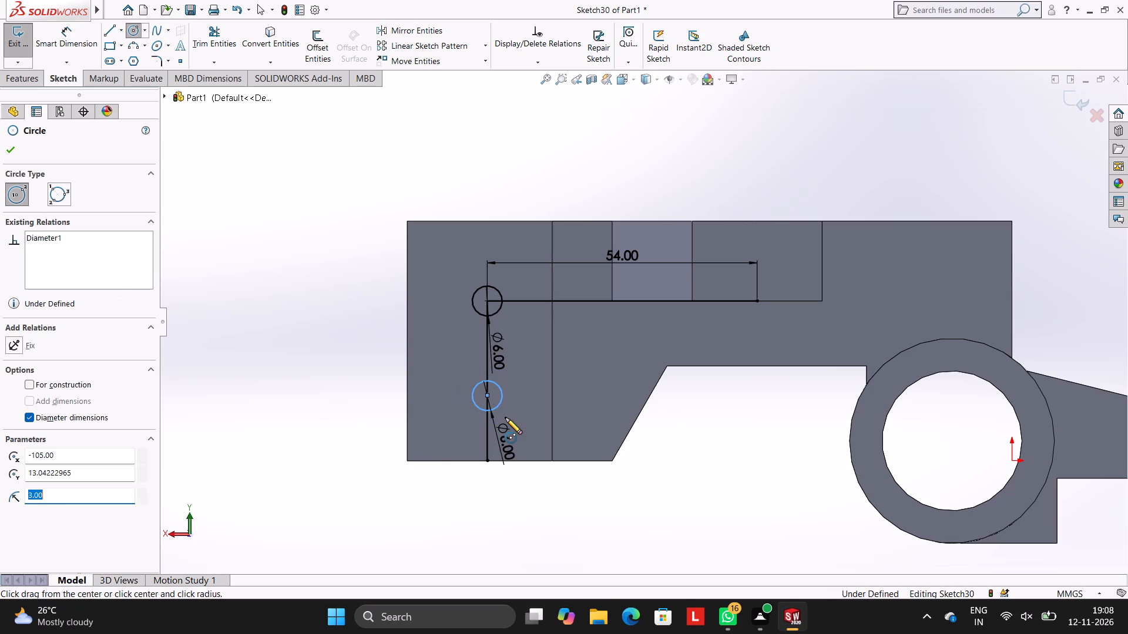
key("Escape")
key("Escape")
key("Escape")
key("Escape")
key("Escape")
key("Escape")
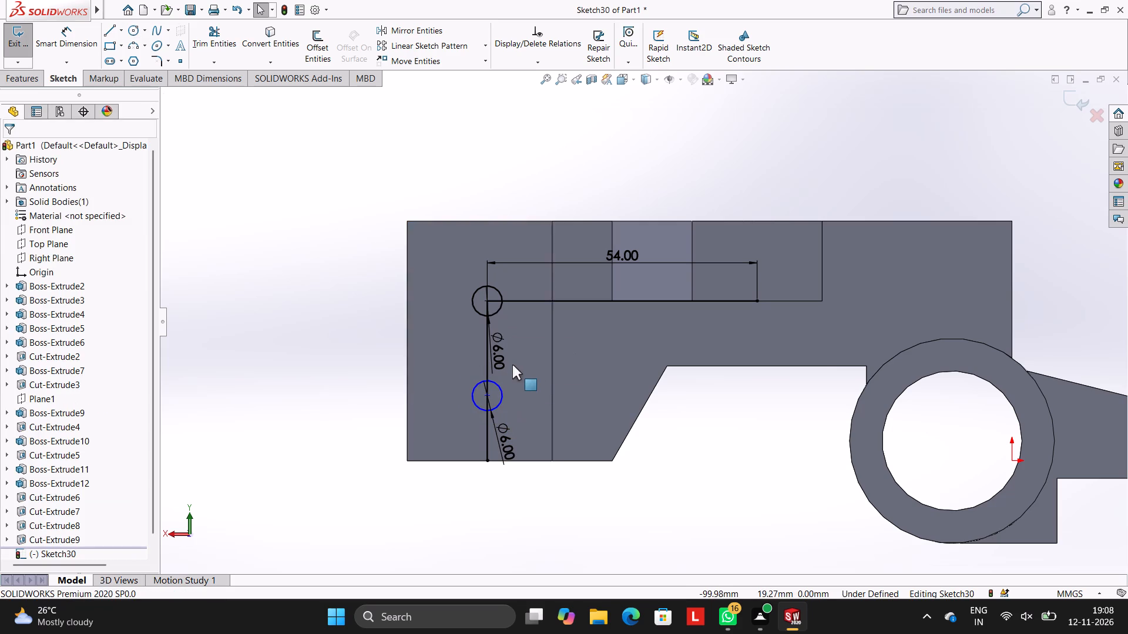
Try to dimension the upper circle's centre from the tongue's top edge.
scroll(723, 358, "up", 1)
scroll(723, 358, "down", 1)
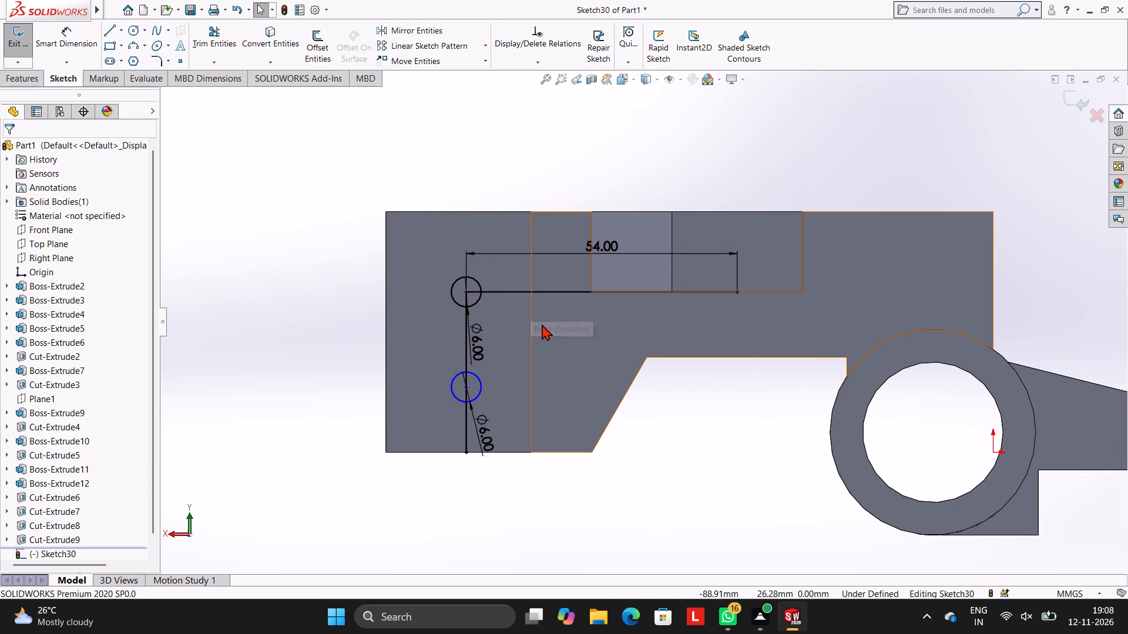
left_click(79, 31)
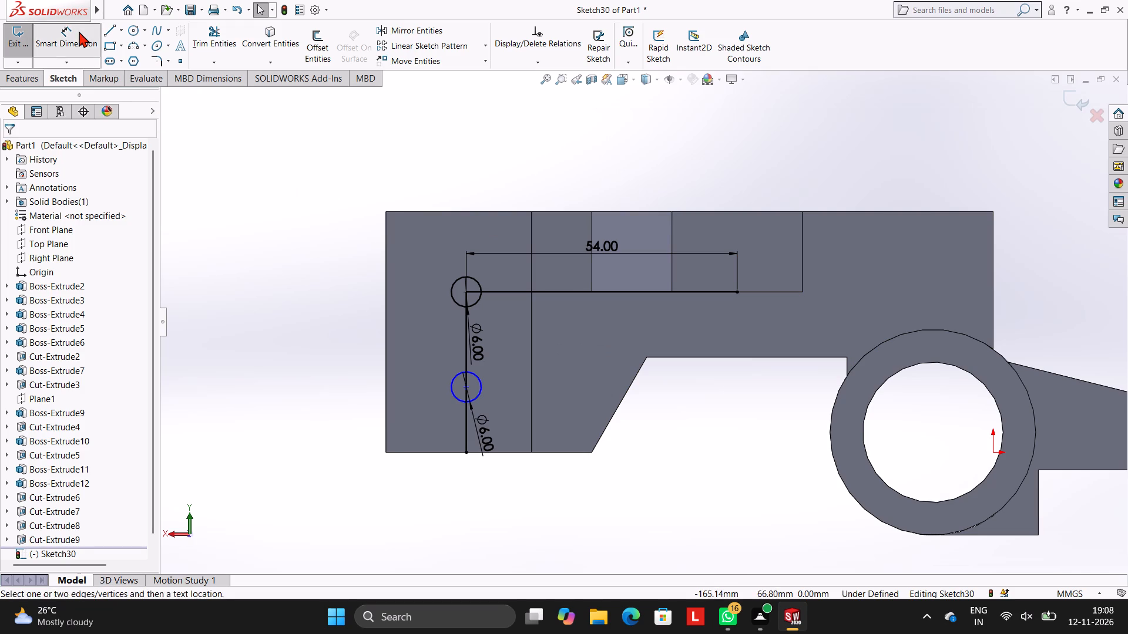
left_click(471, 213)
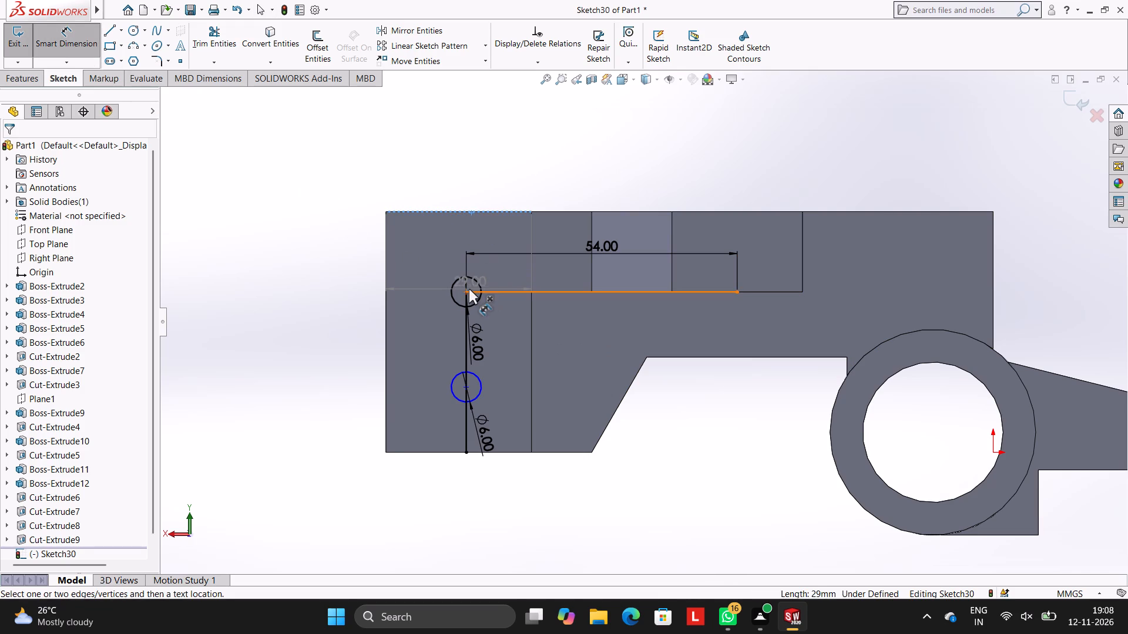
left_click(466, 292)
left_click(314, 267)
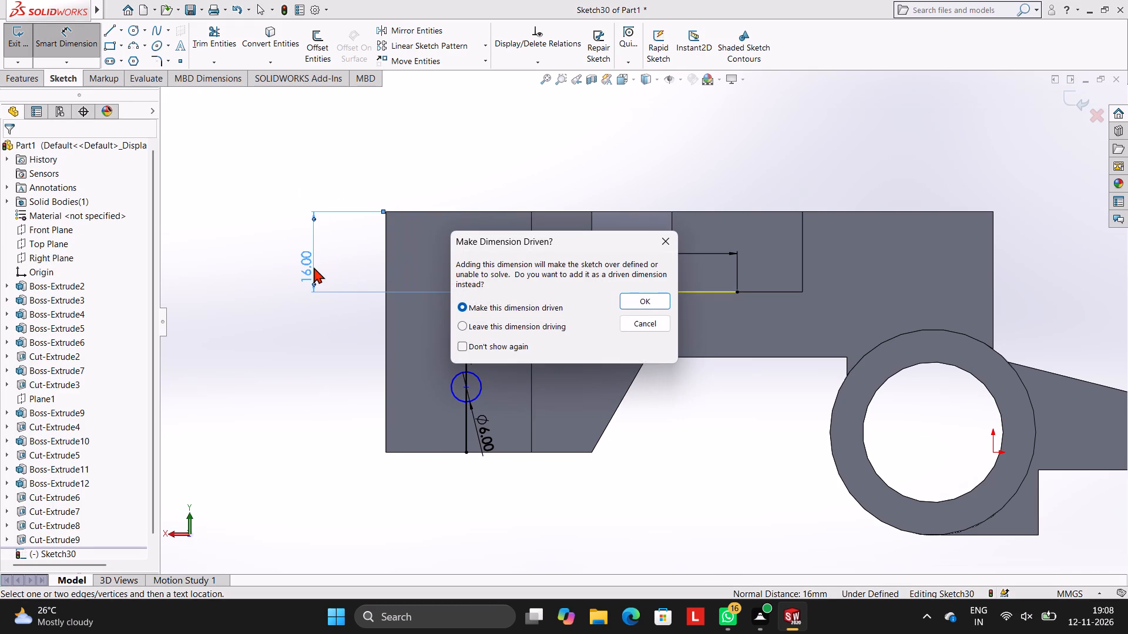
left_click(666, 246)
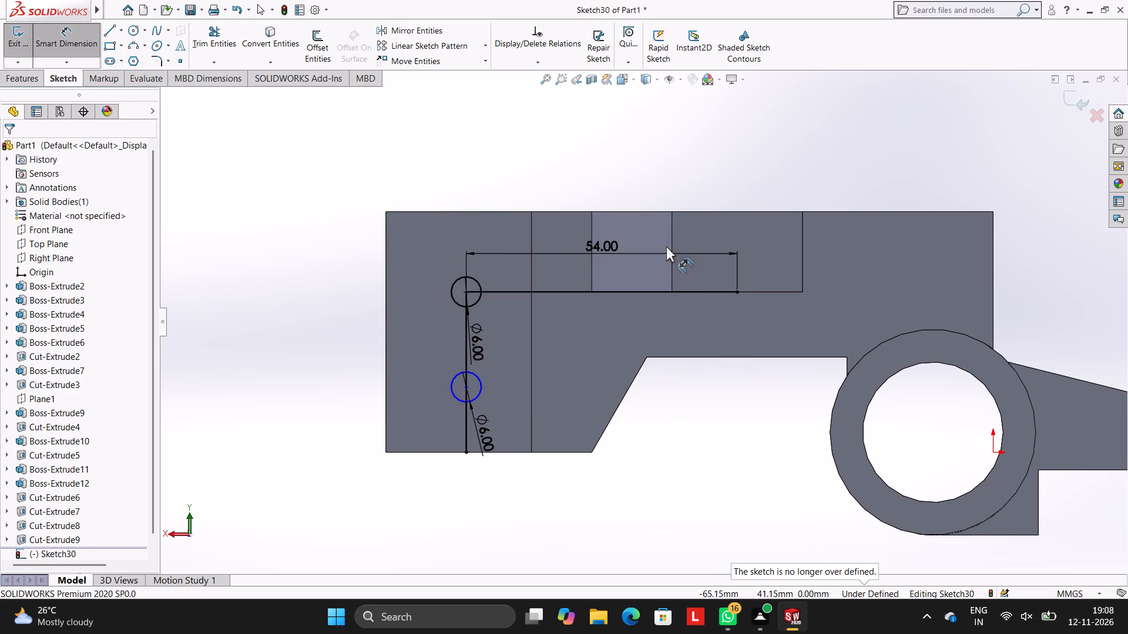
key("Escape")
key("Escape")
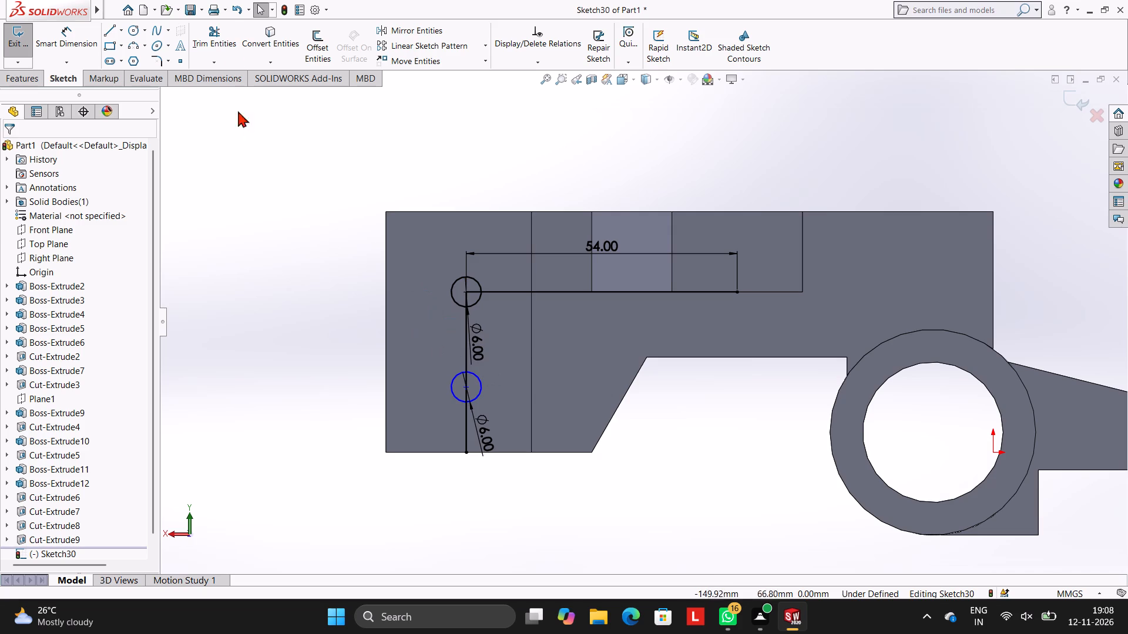
Trim away all segments of the horizontal and vertical guide lines, leaving only the two 6 mm circles.
left_click(229, 33)
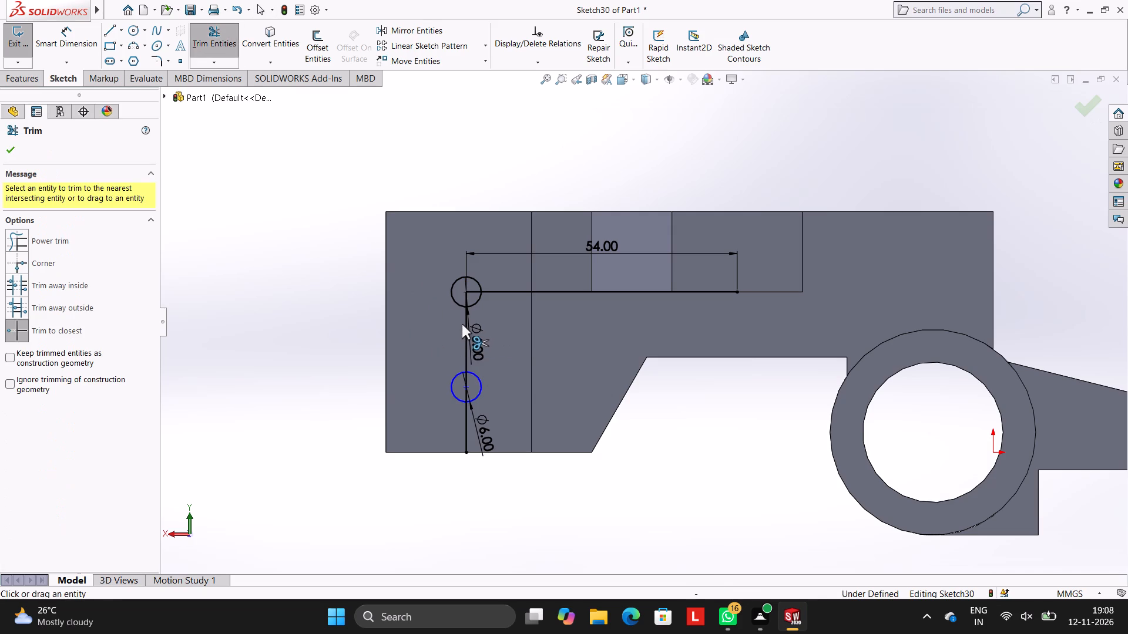
left_click(467, 333)
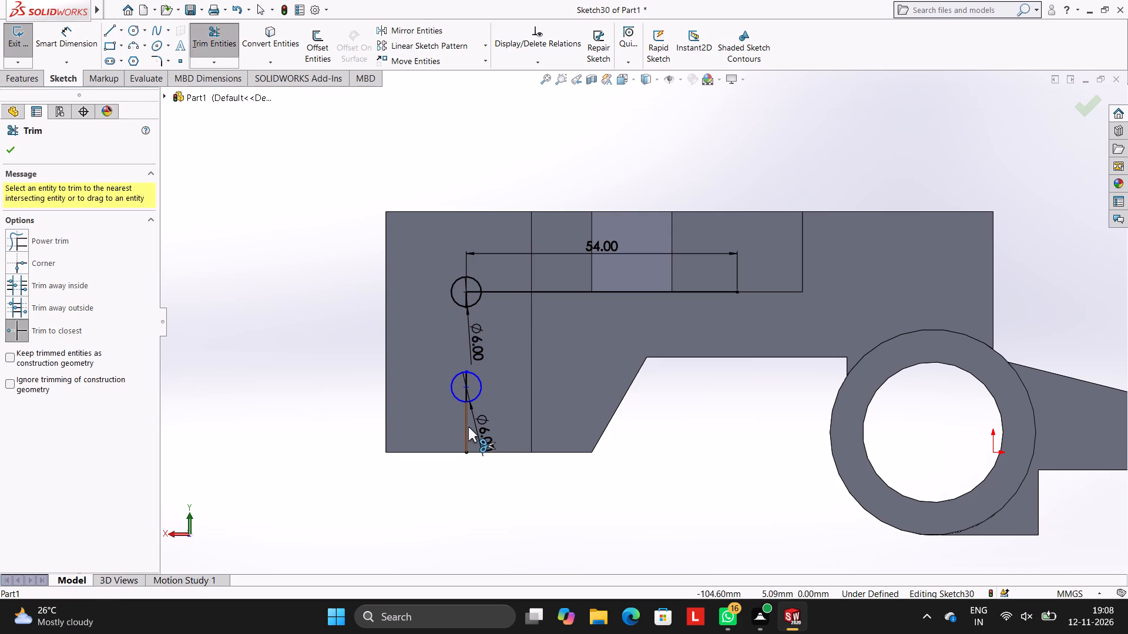
left_click(468, 427)
left_click(512, 295)
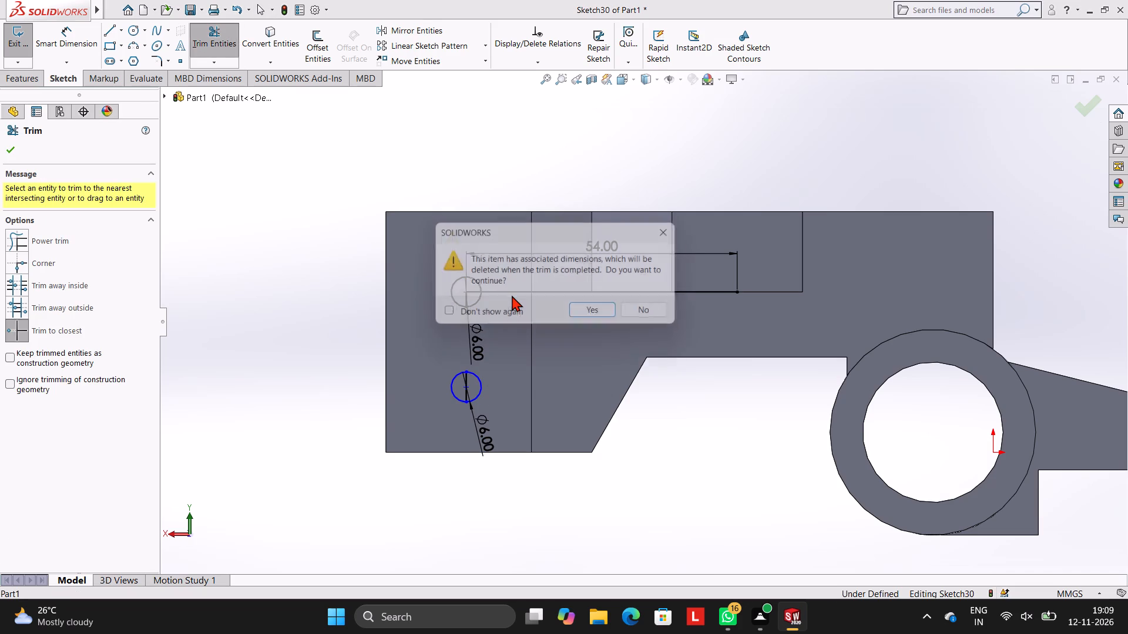
left_click(619, 318)
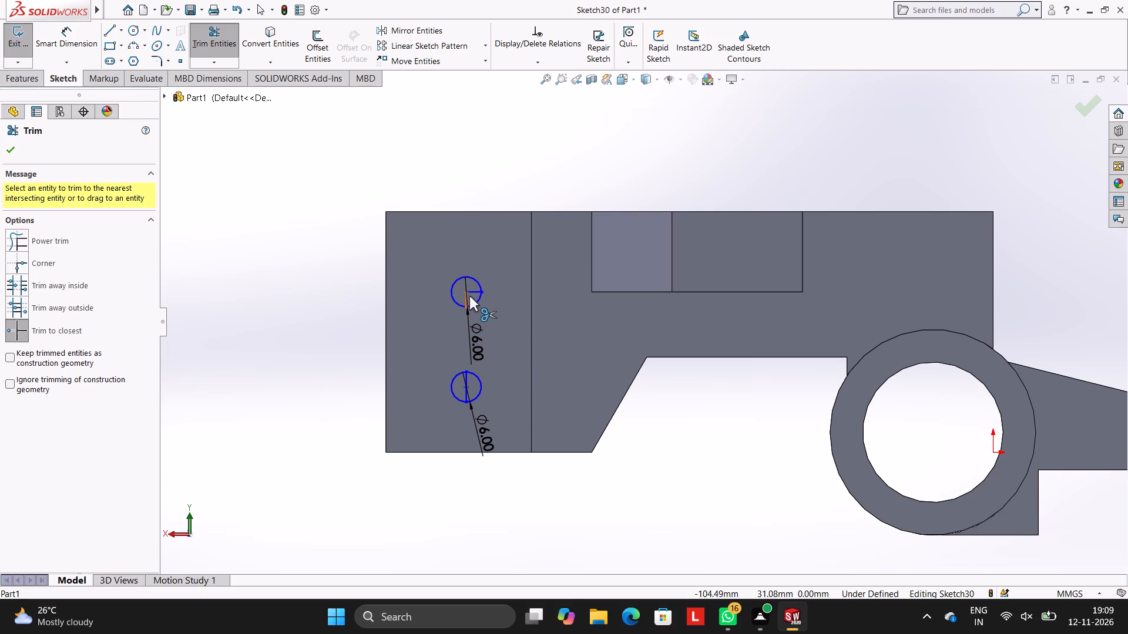
left_click(474, 291)
left_click(464, 293)
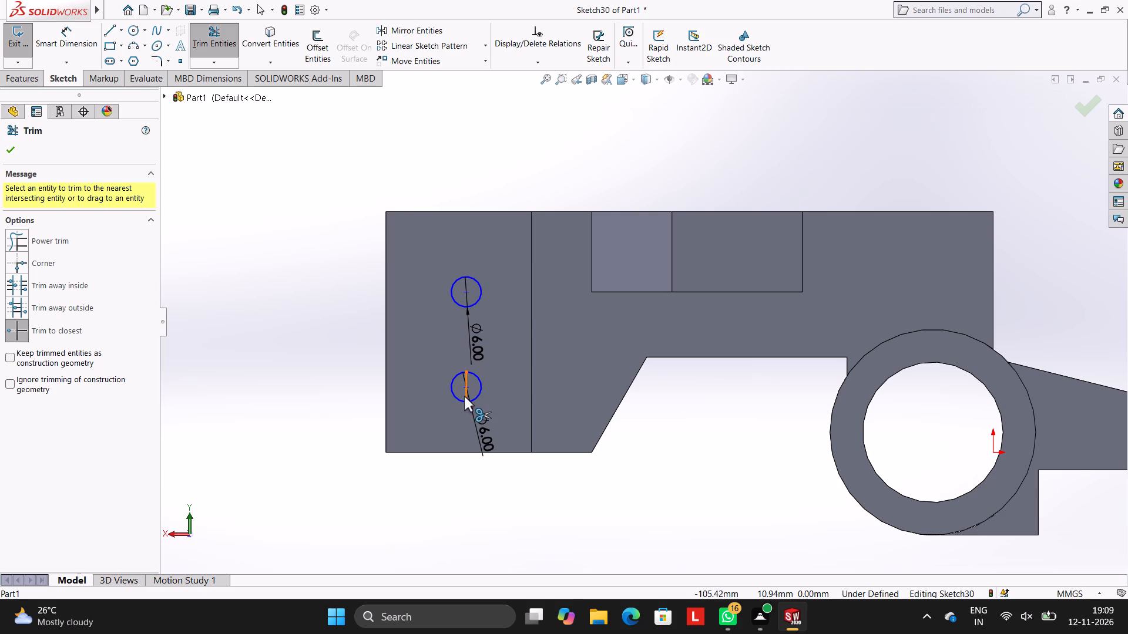
left_click(464, 396)
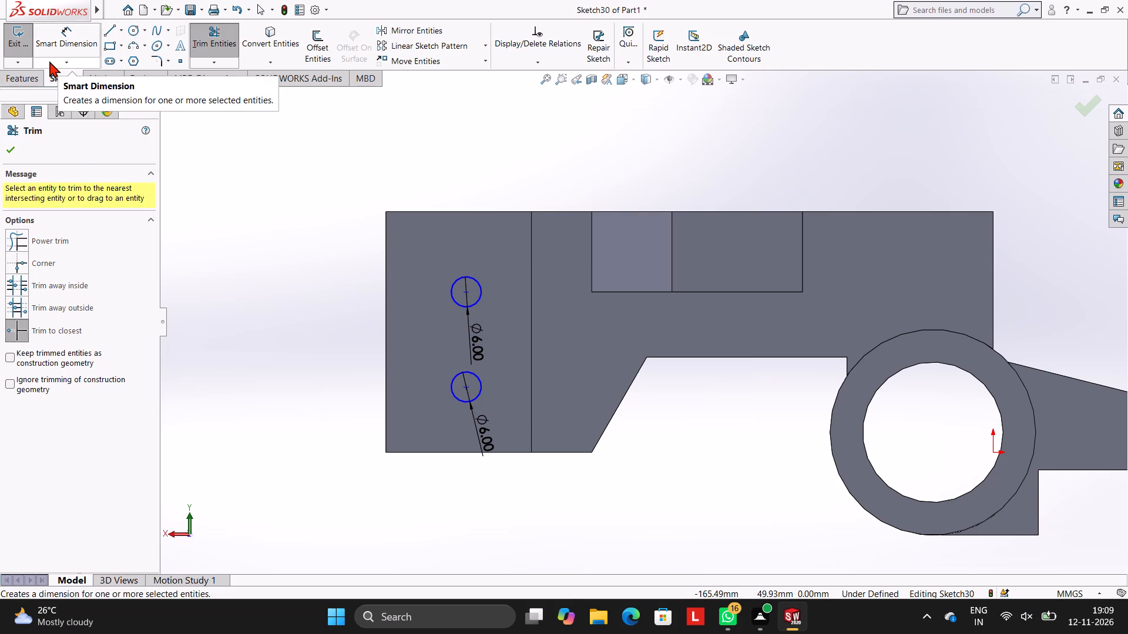
Dimension the upper circle's centre 13 mm below the tongue's top edge.
left_click(31, 74)
left_click(22, 77)
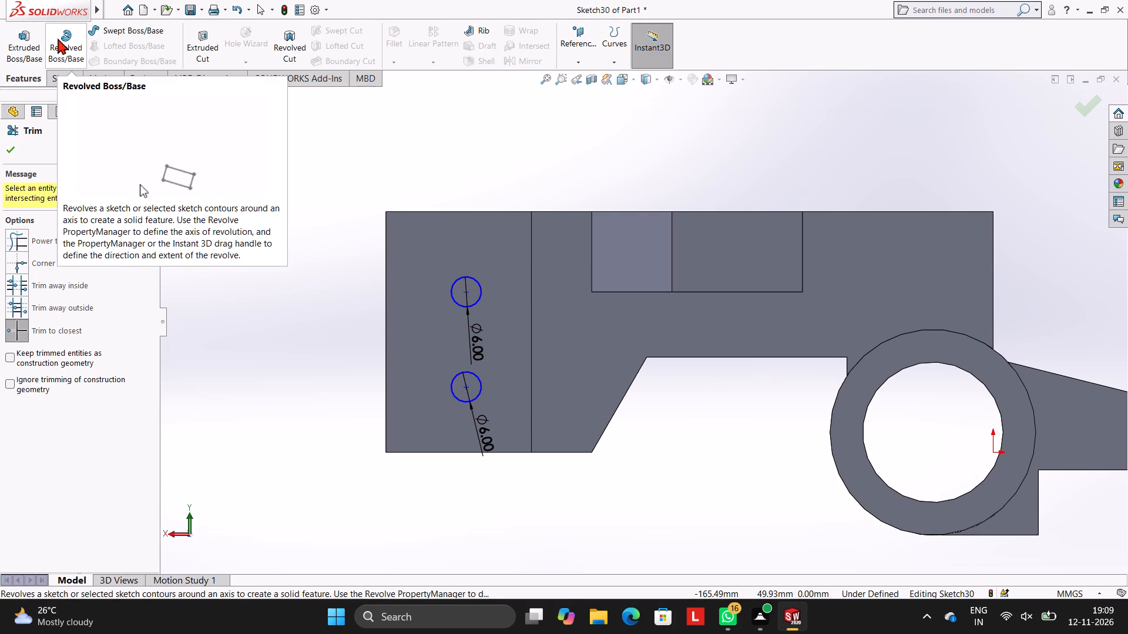
left_click(60, 76)
left_click(70, 42)
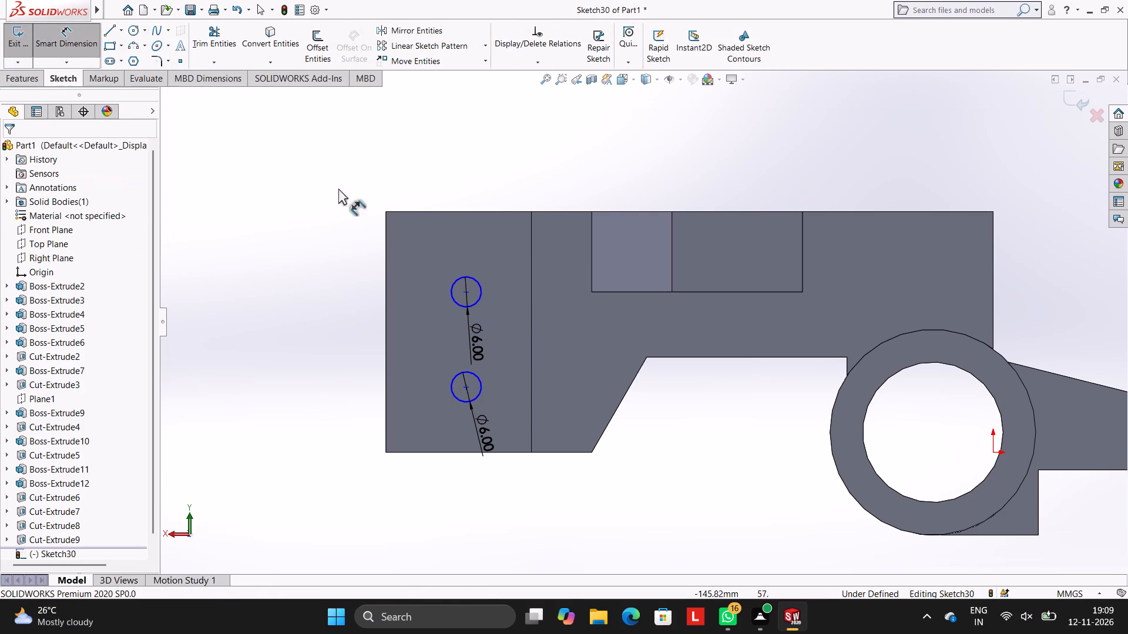
left_click(494, 211)
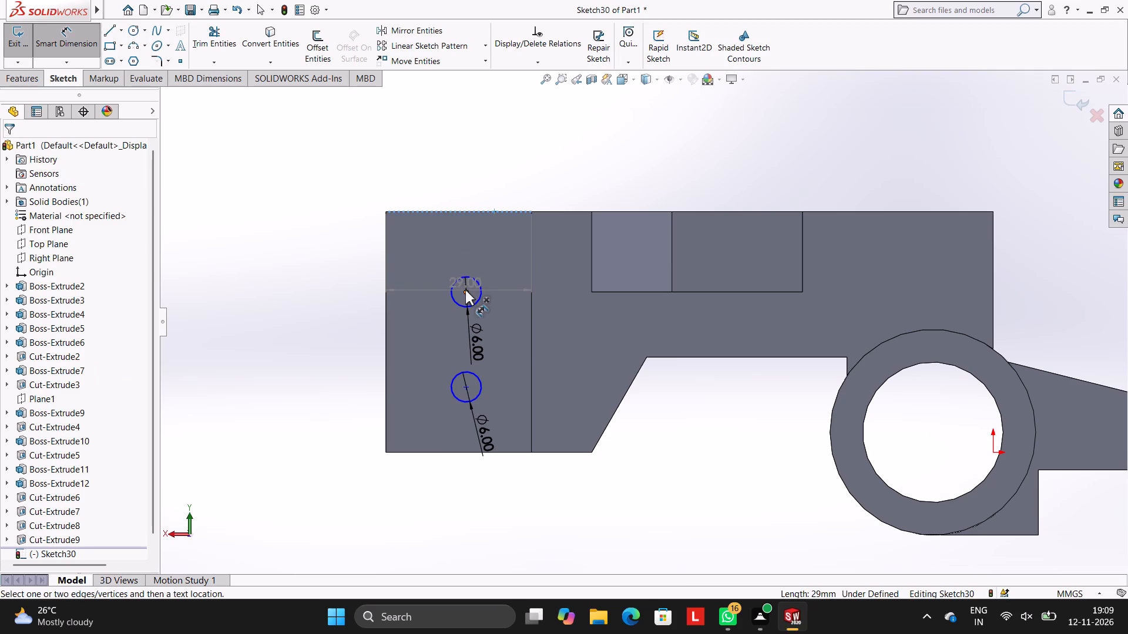
left_click(466, 291)
left_click(317, 257)
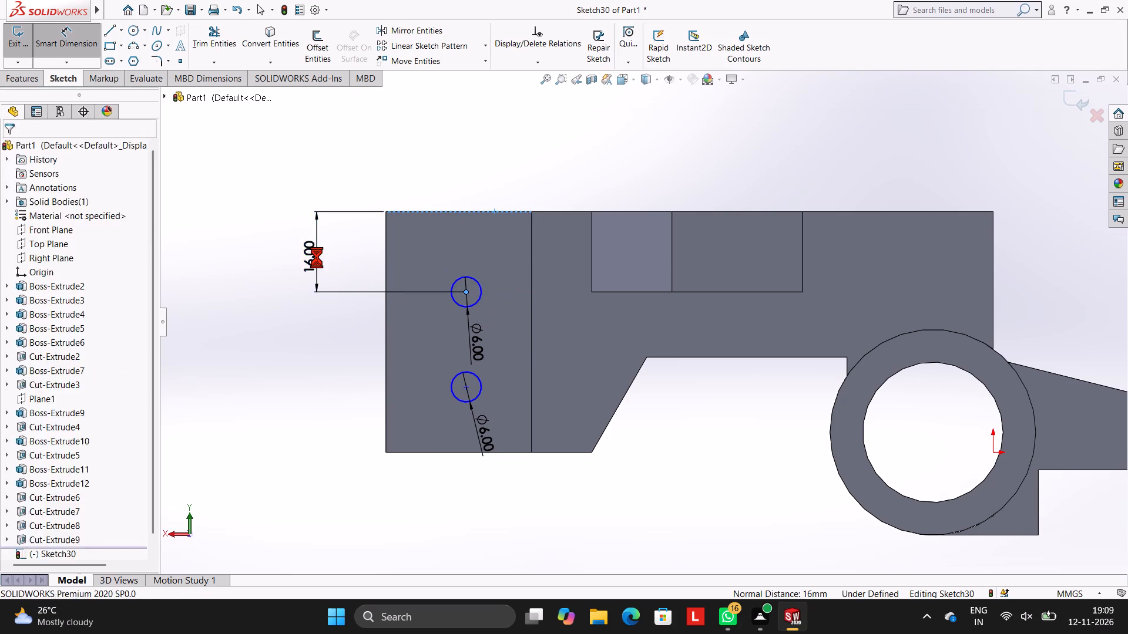
type("13")
key("Return")
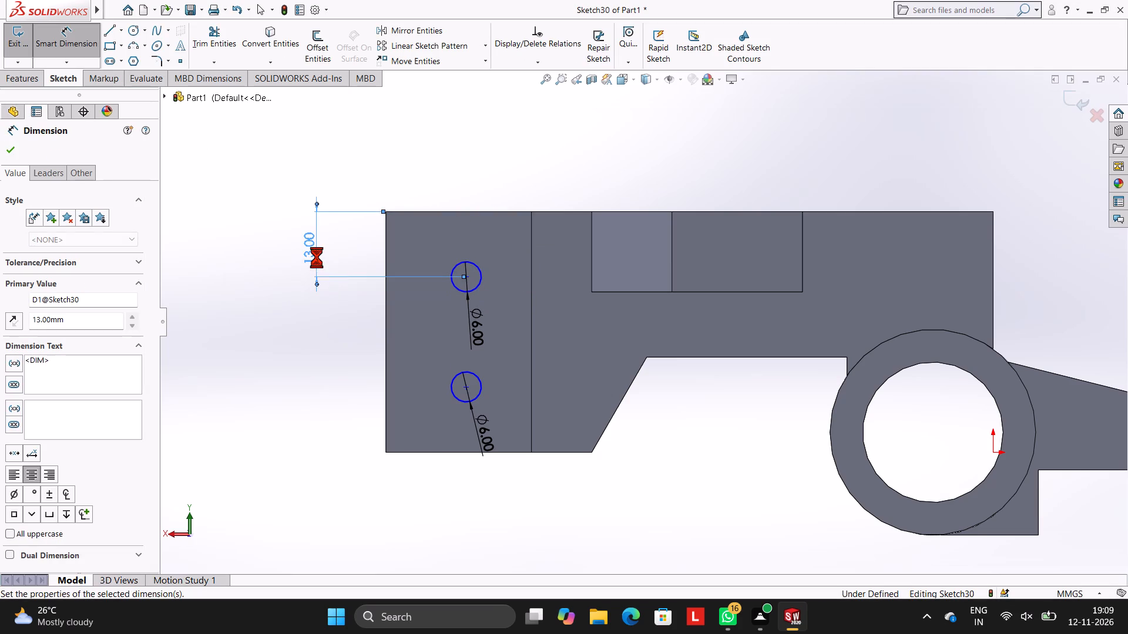
key("Escape")
key("Escape")
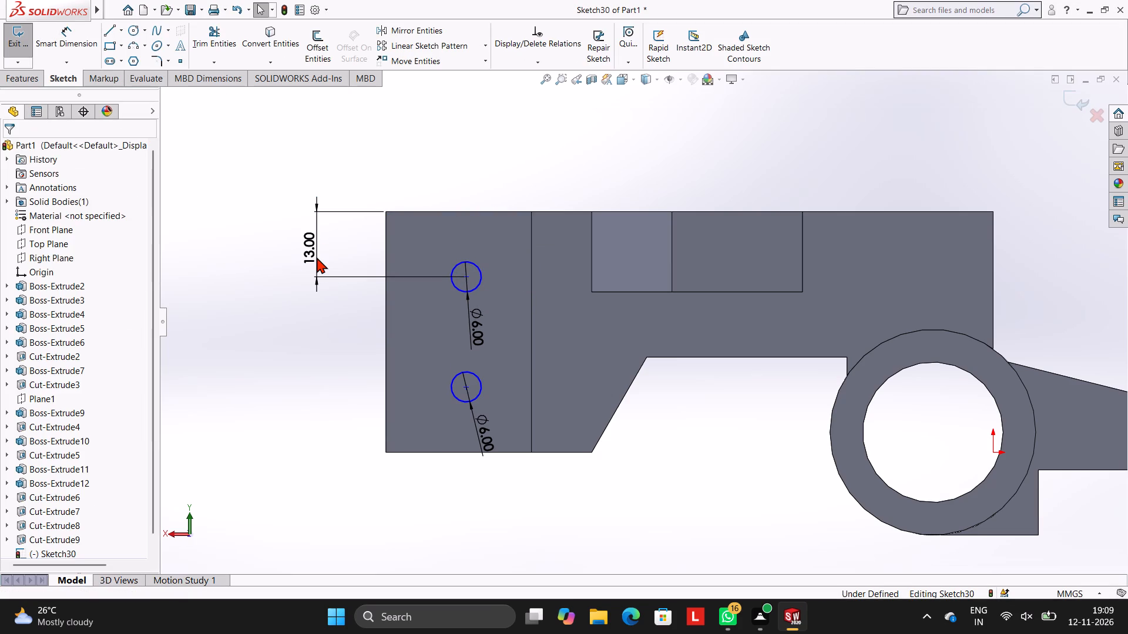
Dimension the vertical spacing between the centres of the two 6 mm circles as 22 mm.
scroll(590, 319, "up", 2)
scroll(590, 319, "down", 1)
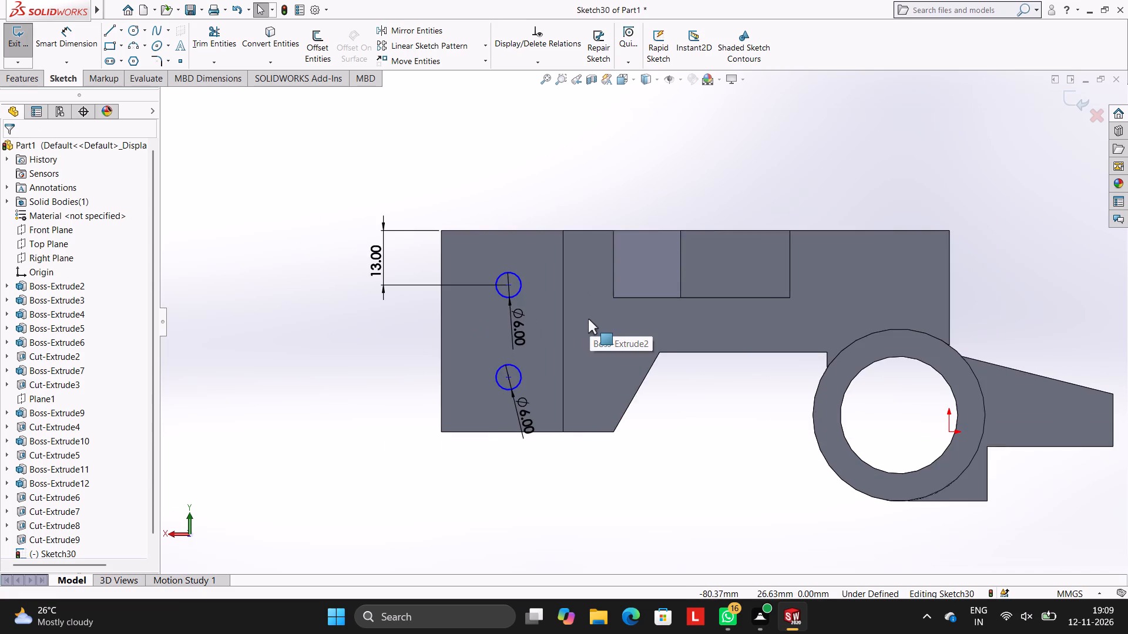
scroll(699, 355, "down", 2)
scroll(704, 305, "up", 3)
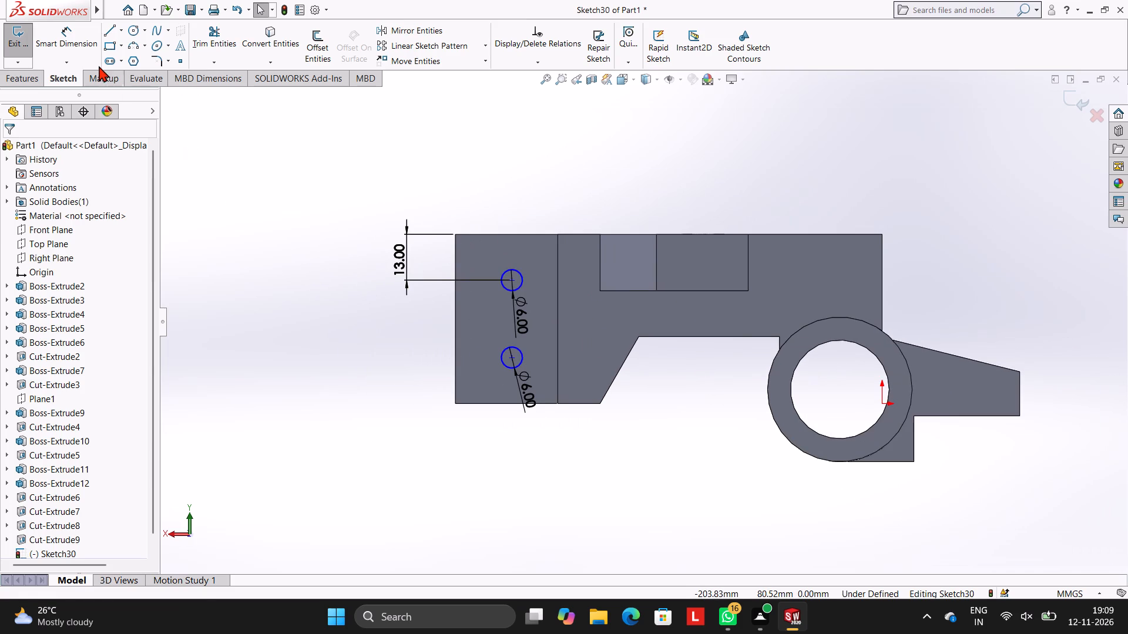
scroll(714, 342, "up", 1)
scroll(714, 342, "down", 1)
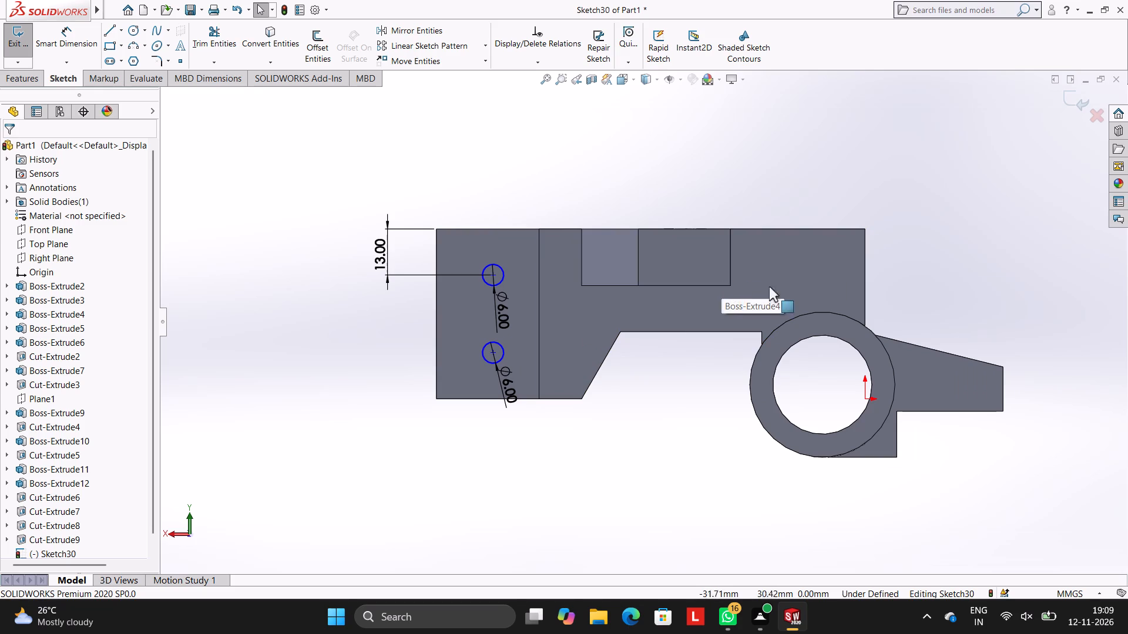
scroll(706, 298, "up", 1)
scroll(706, 298, "down", 1)
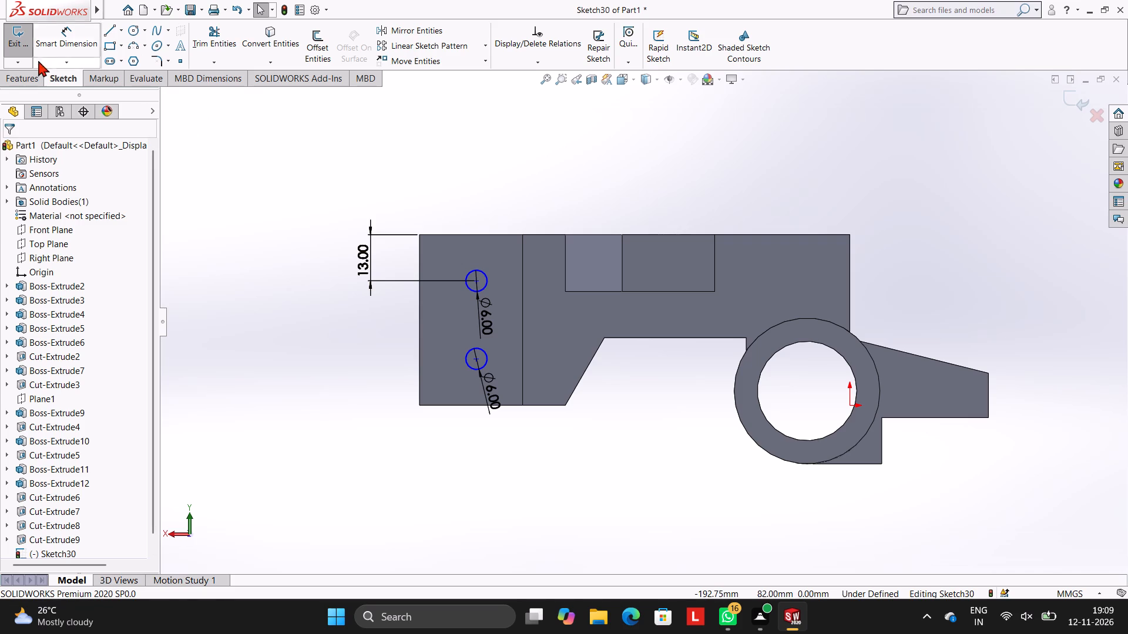
left_click(78, 45)
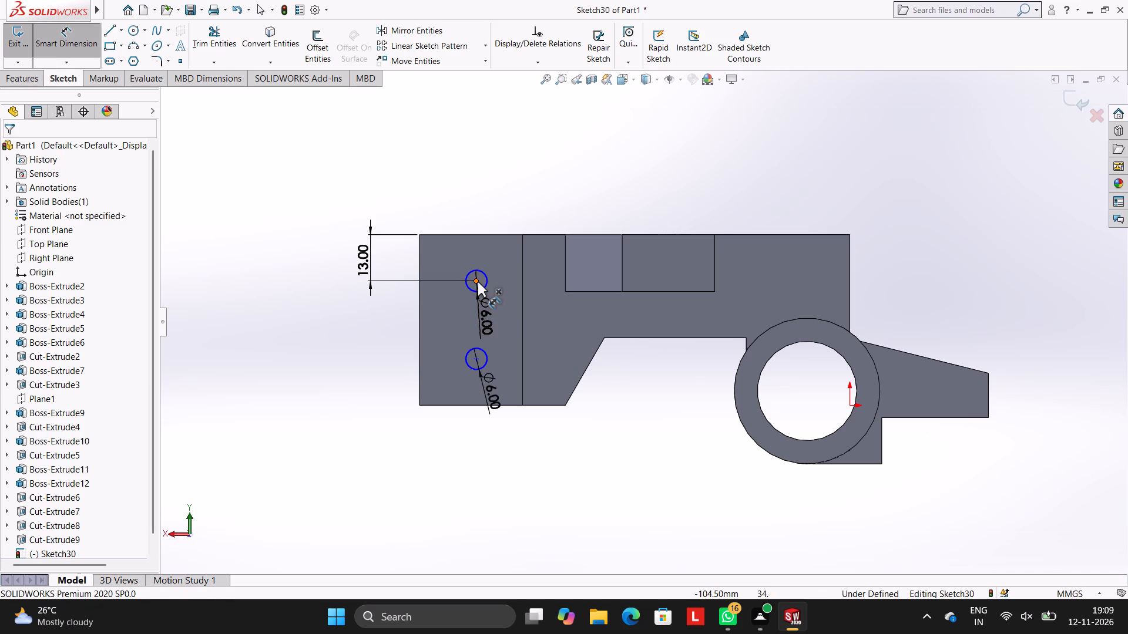
left_click(478, 282)
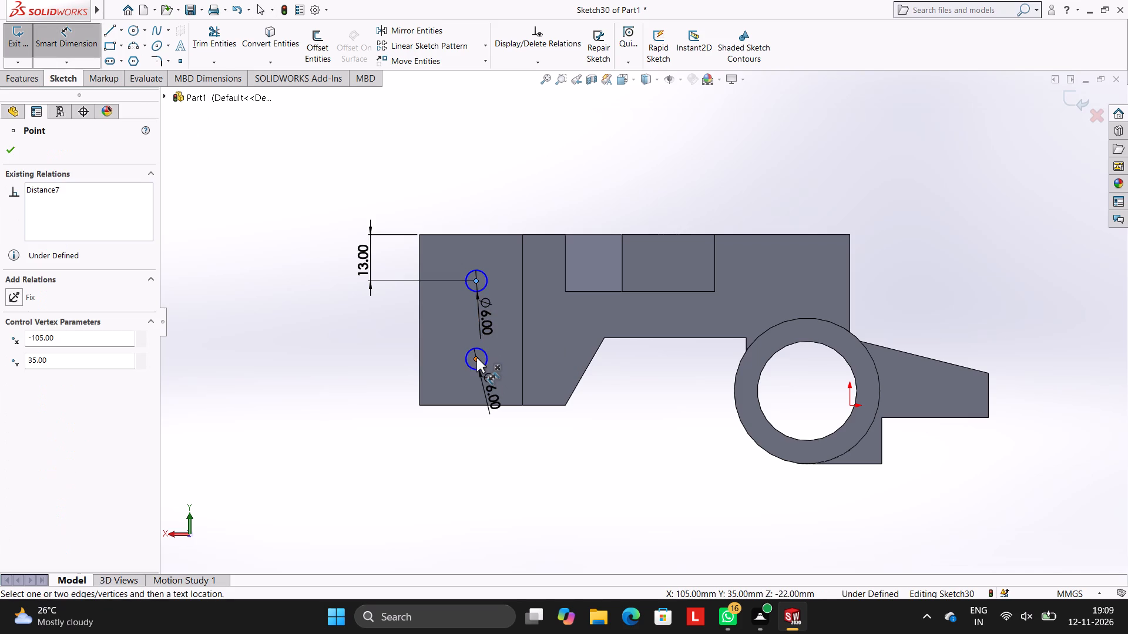
left_click(477, 359)
left_click(376, 320)
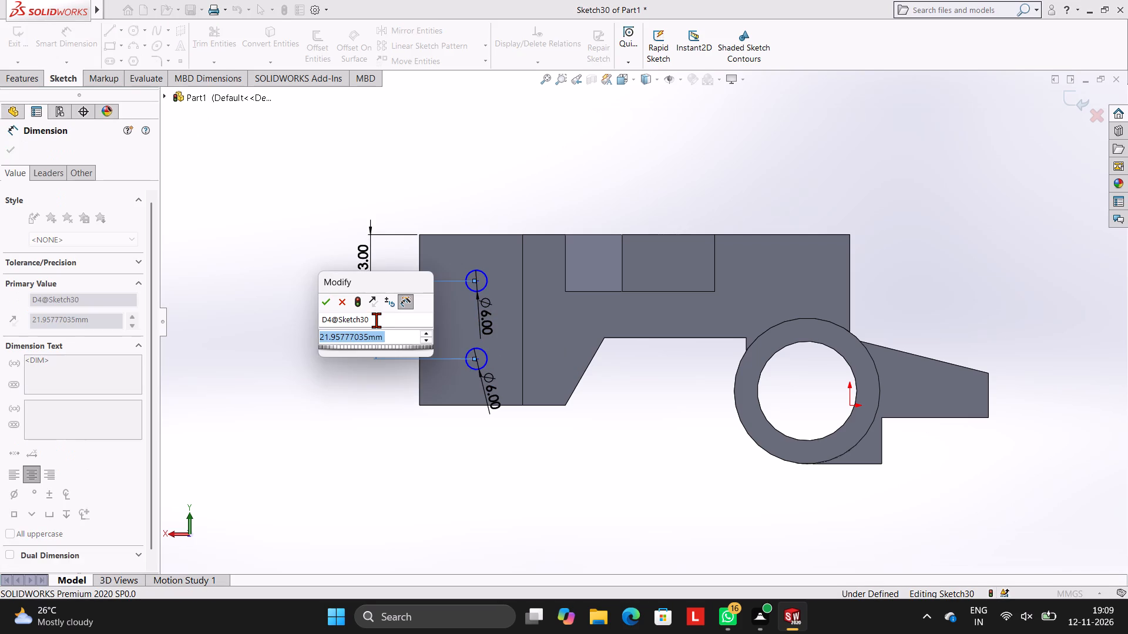
type("22")
key("Return")
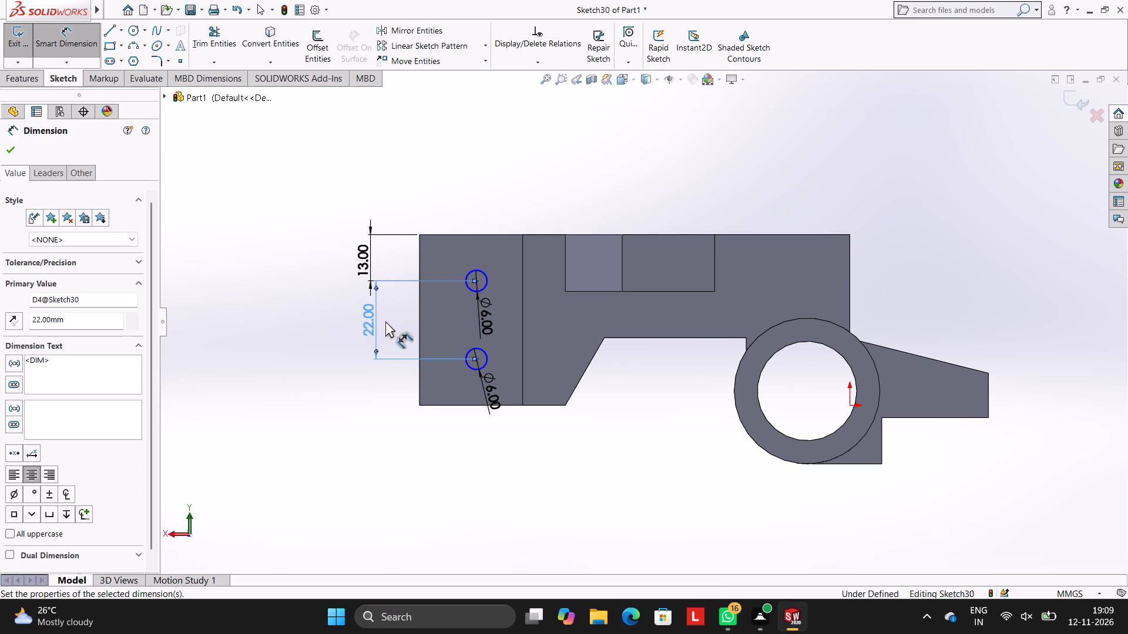
key("Escape")
key("Escape")
key("Escape")
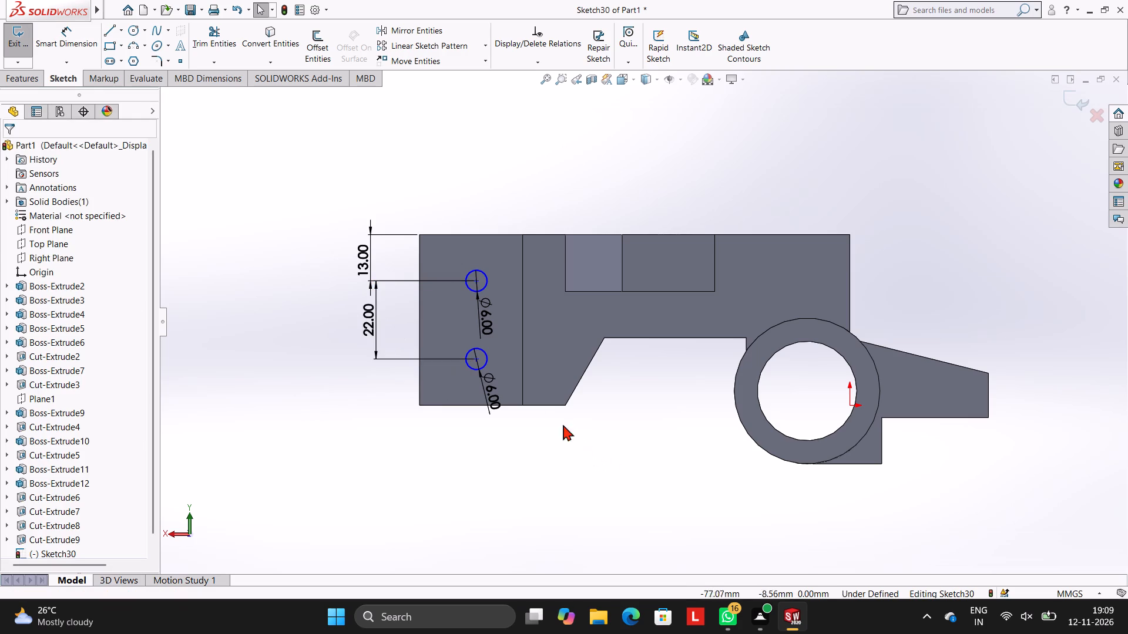
Dimension the upper circle's centre 16 mm from the tongue's outer end edge.
scroll(512, 329, "down", 3)
left_click(63, 34)
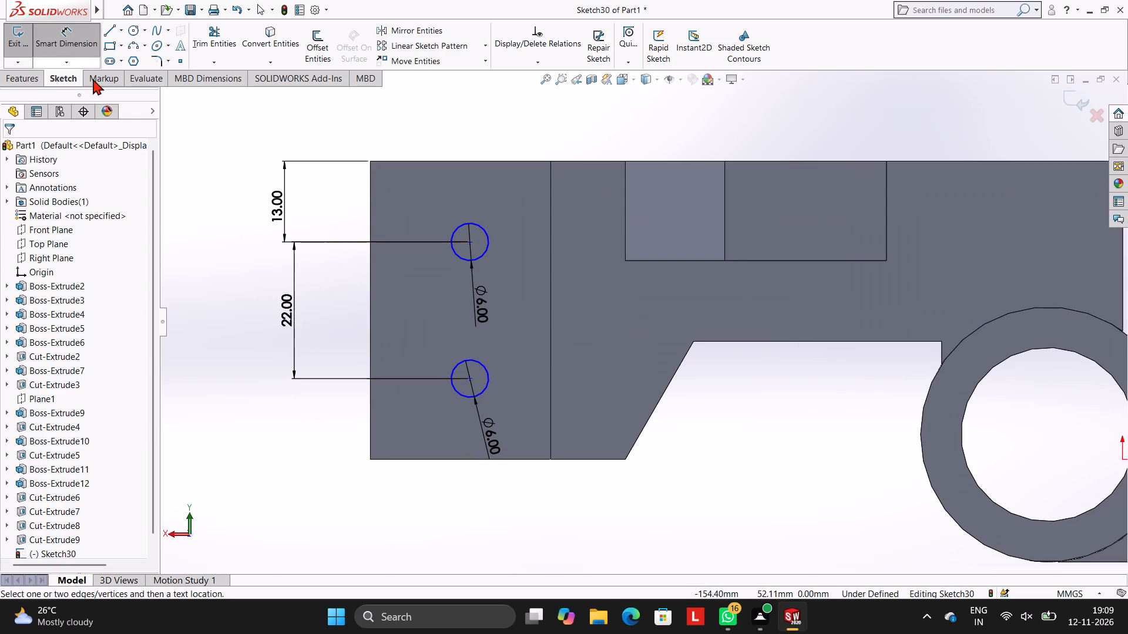
left_click(470, 241)
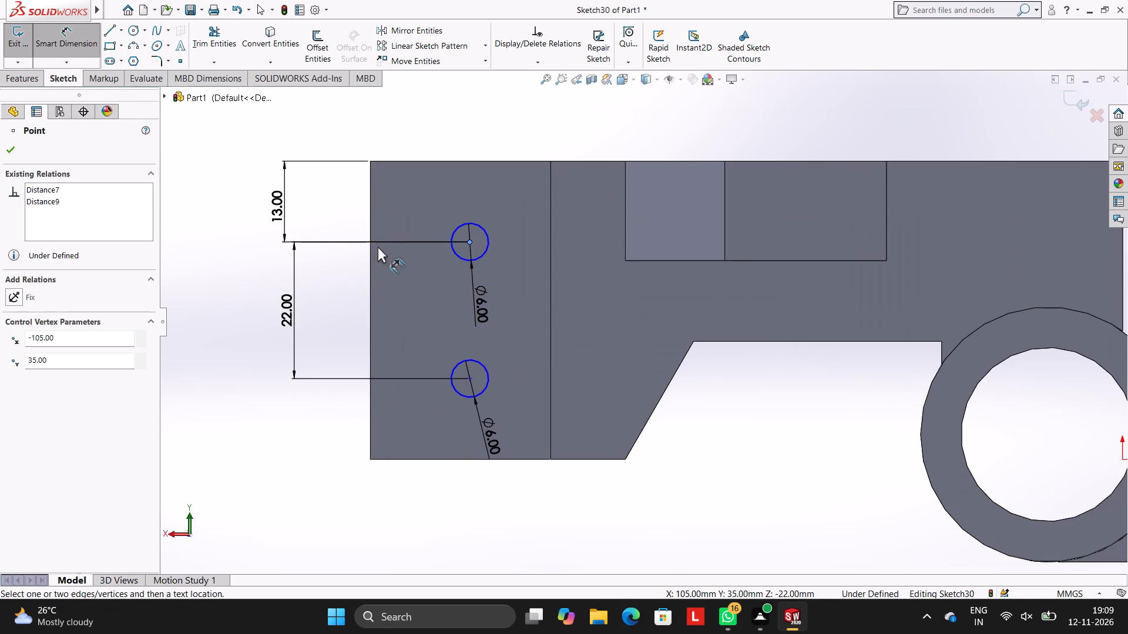
left_click(370, 249)
left_click(455, 104)
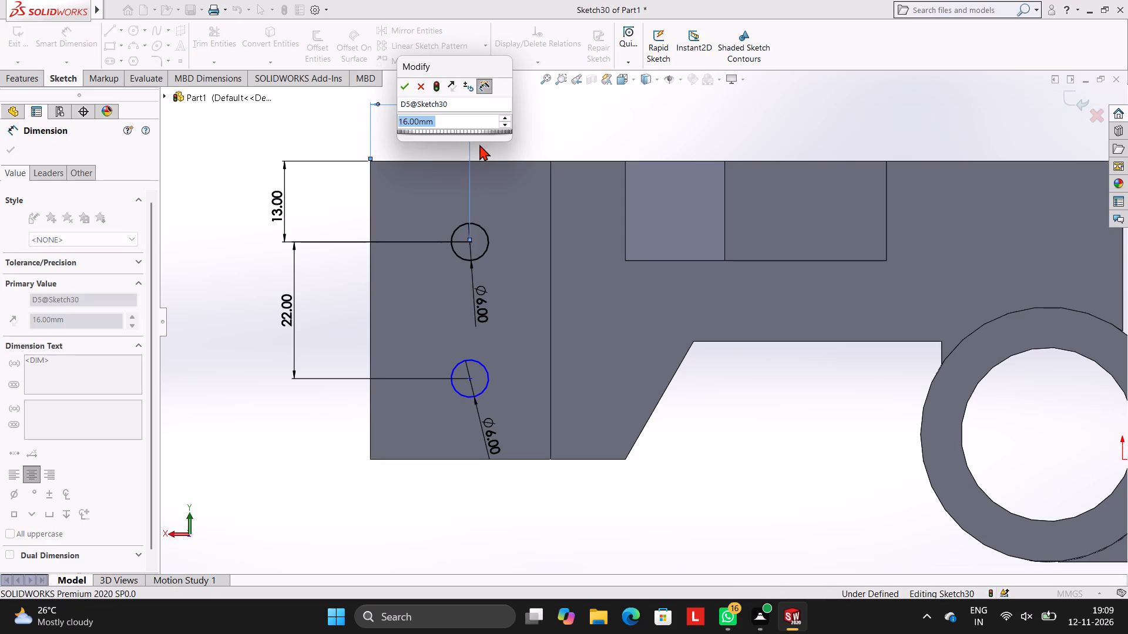
left_click(405, 87)
left_click(522, 116)
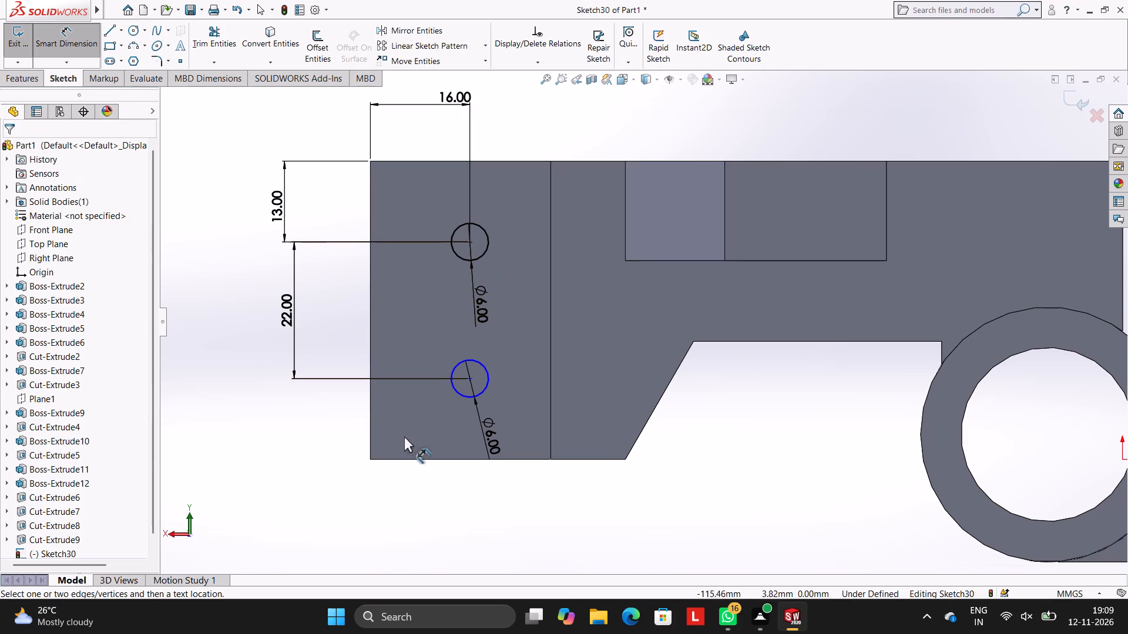
Dimension the lower circle's centre 16 mm from the tongue's outer end edge.
left_click(468, 378)
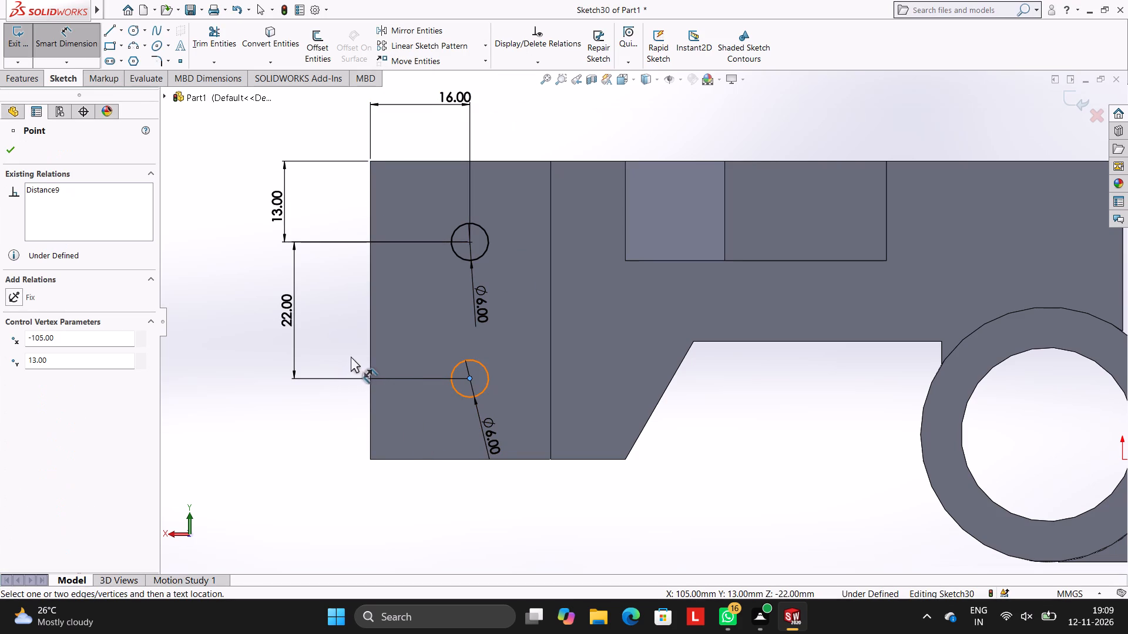
left_click(372, 366)
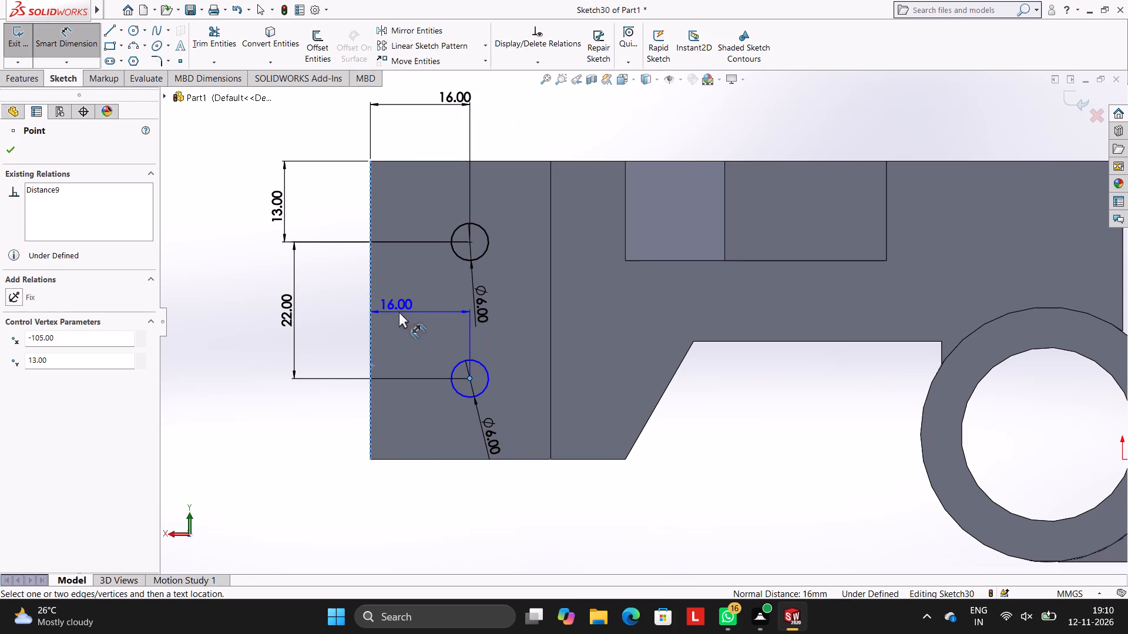
left_click(399, 312)
left_click(347, 295)
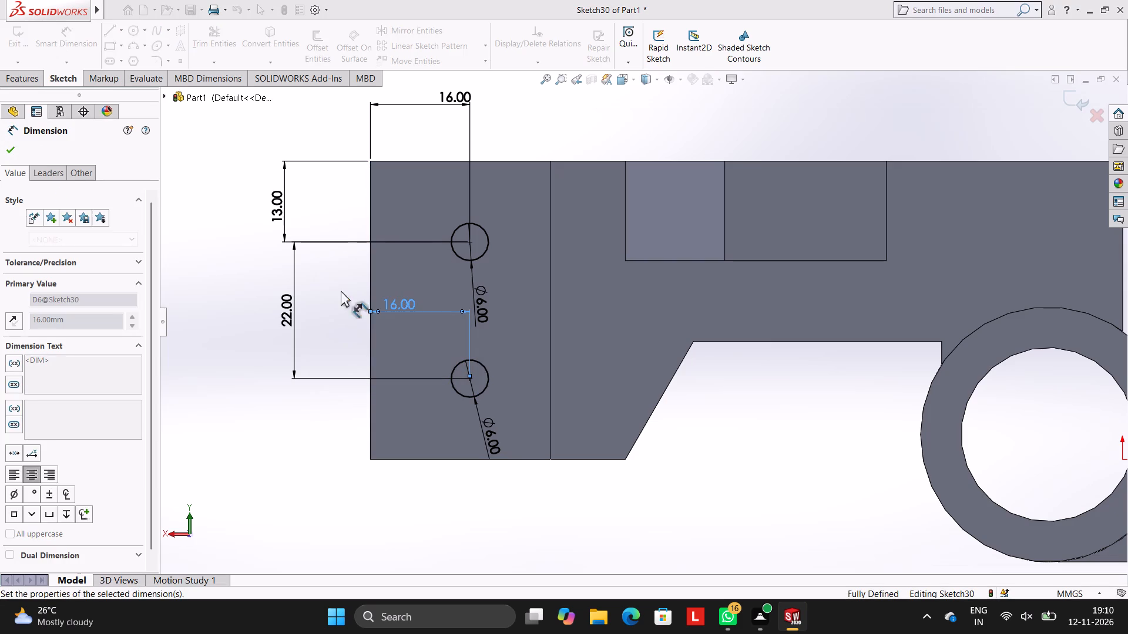
left_click(341, 291)
Cut-extrude the two 6 mm circles through the tongue with a blind depth of 50 mm.
scroll(594, 360, "up", 3)
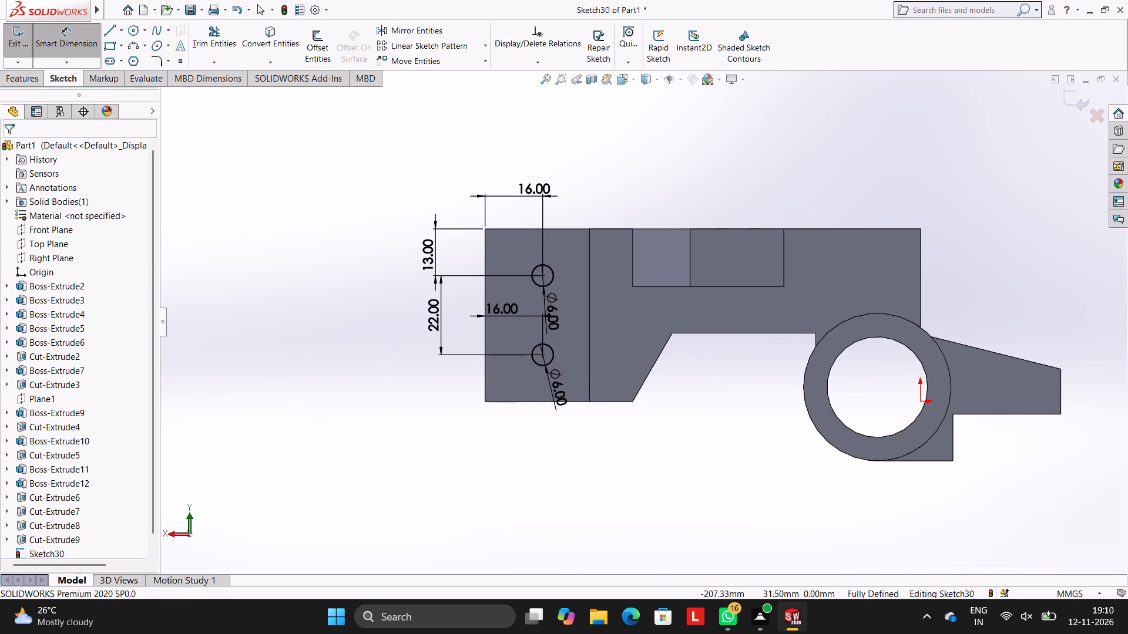
left_click(27, 83)
left_click(196, 44)
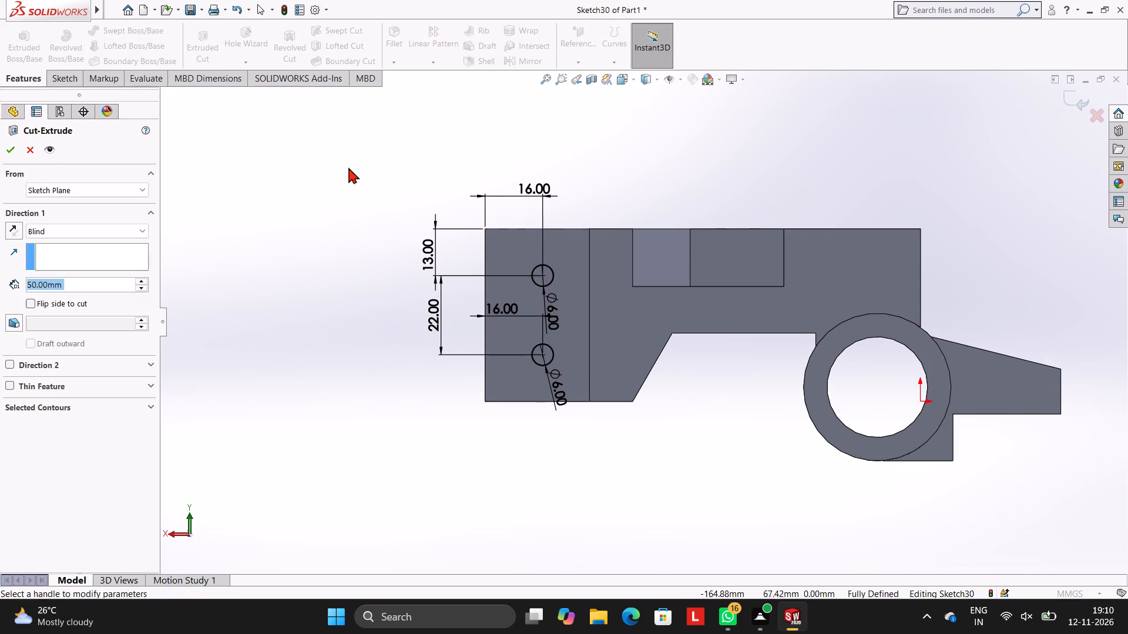
scroll(501, 258, "down", 4)
scroll(732, 377, "up", 3)
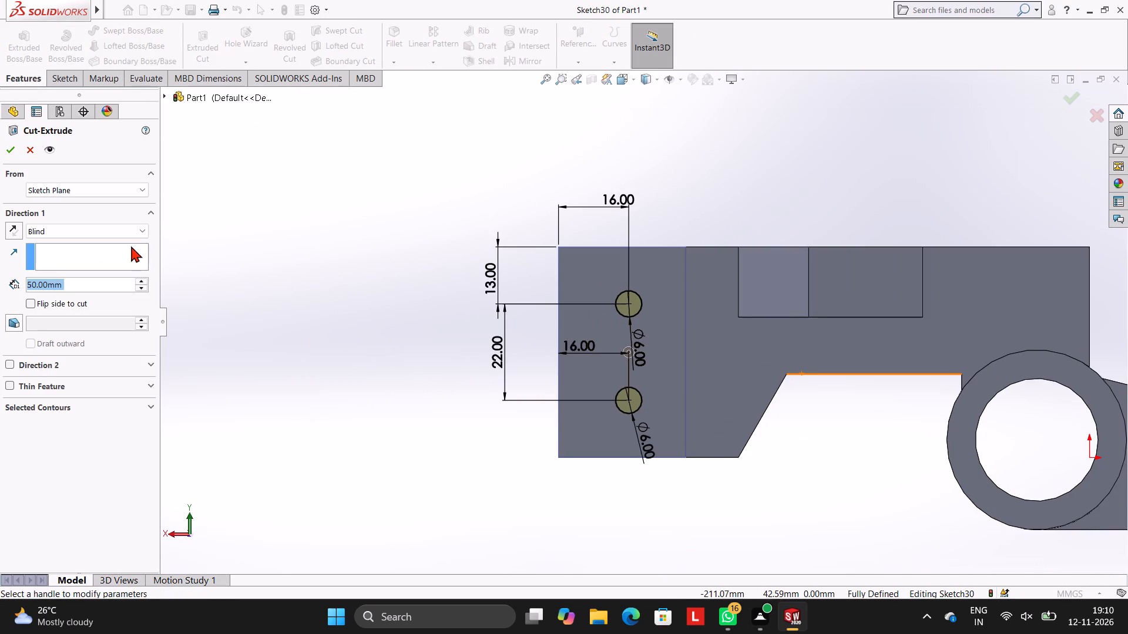
left_click(12, 150)
left_click(402, 245)
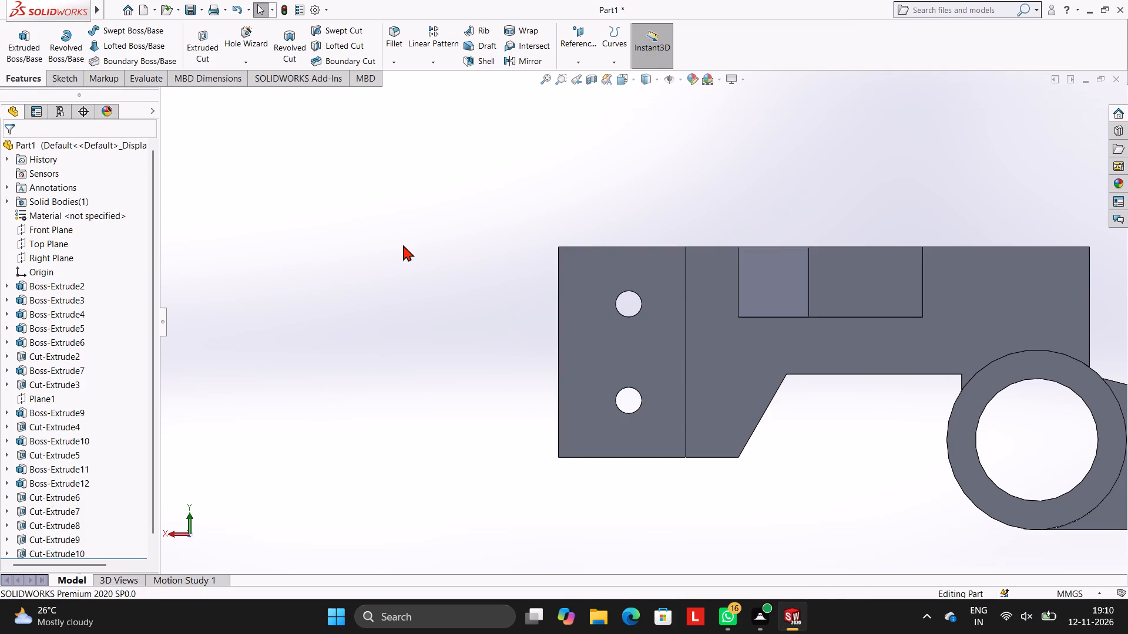
Examine the bracket from all sides, including the new tongue holes, ring boss, recessed hole and lugs.
middle_click_drag(908, 401, 886, 232)
scroll(887, 234, "up", 1)
scroll(914, 340, "up", 3)
middle_click_drag(958, 350, 955, 258)
middle_click_drag(747, 319, 758, 346)
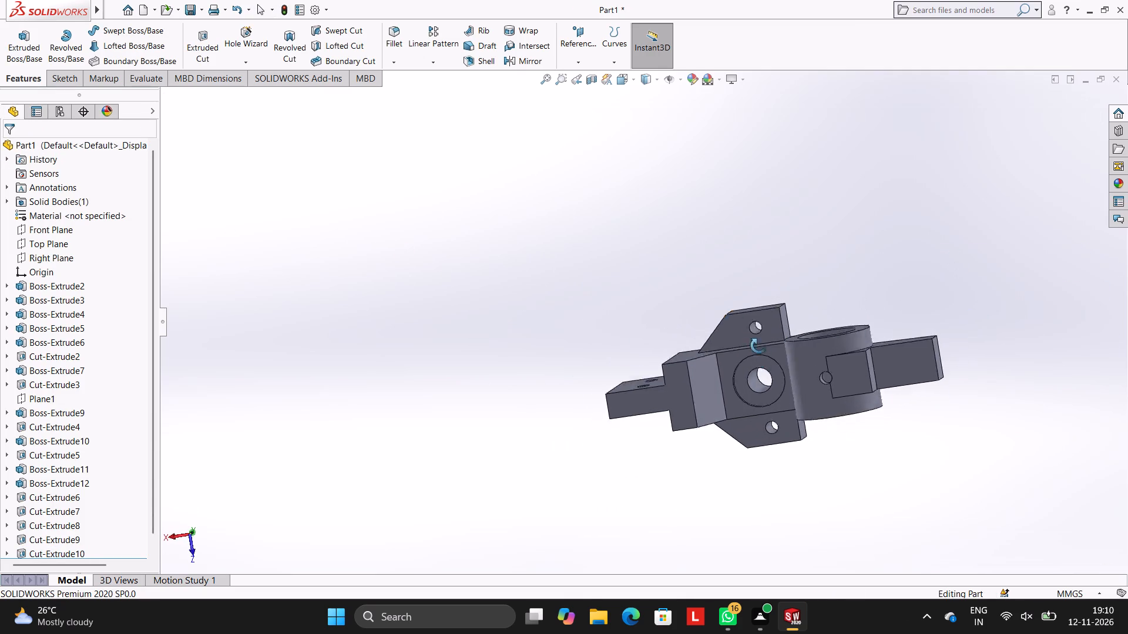
middle_click_drag(758, 346, 775, 442)
middle_click_drag(869, 359, 850, 240)
scroll(869, 359, "down", 1)
scroll(703, 333, "up", 1)
middle_click_drag(703, 333, 802, 585)
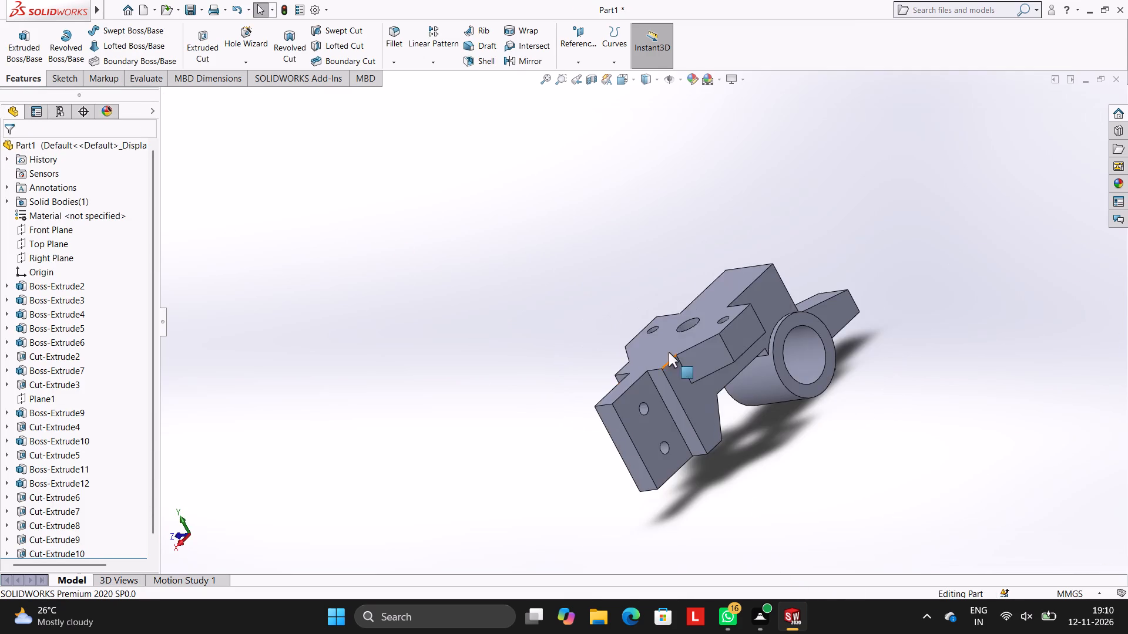
middle_click_drag(669, 352, 687, 441)
scroll(768, 264, "down", 1)
middle_click_drag(771, 277, 783, 402)
middle_click_drag(804, 338, 669, 294)
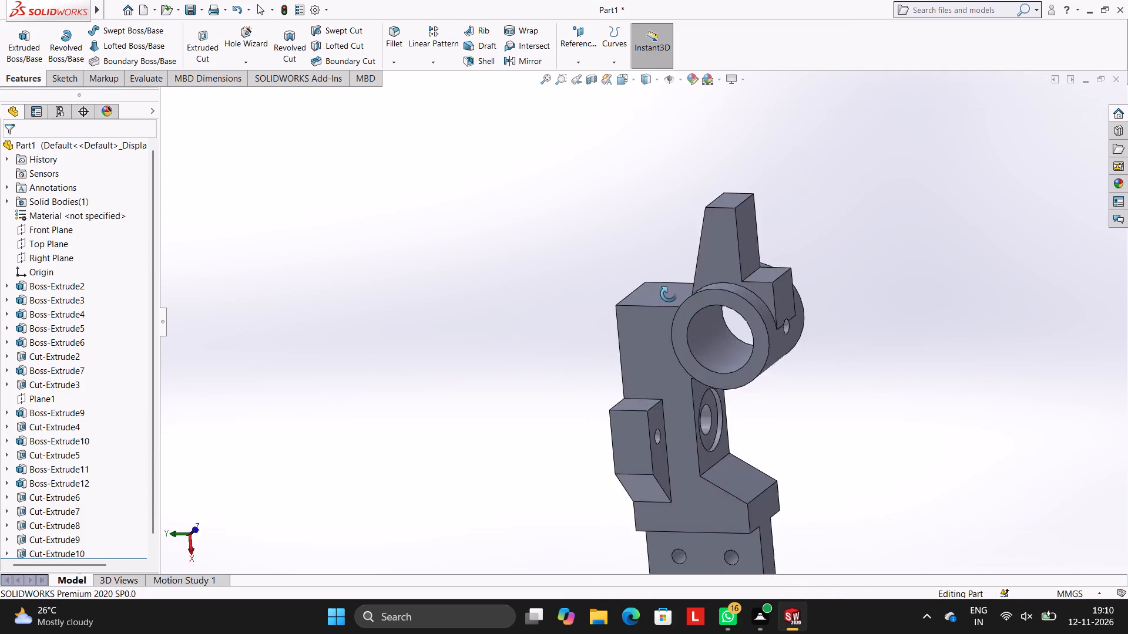
middle_click_drag(669, 294, 587, 266)
middle_click_drag(736, 484, 920, 525)
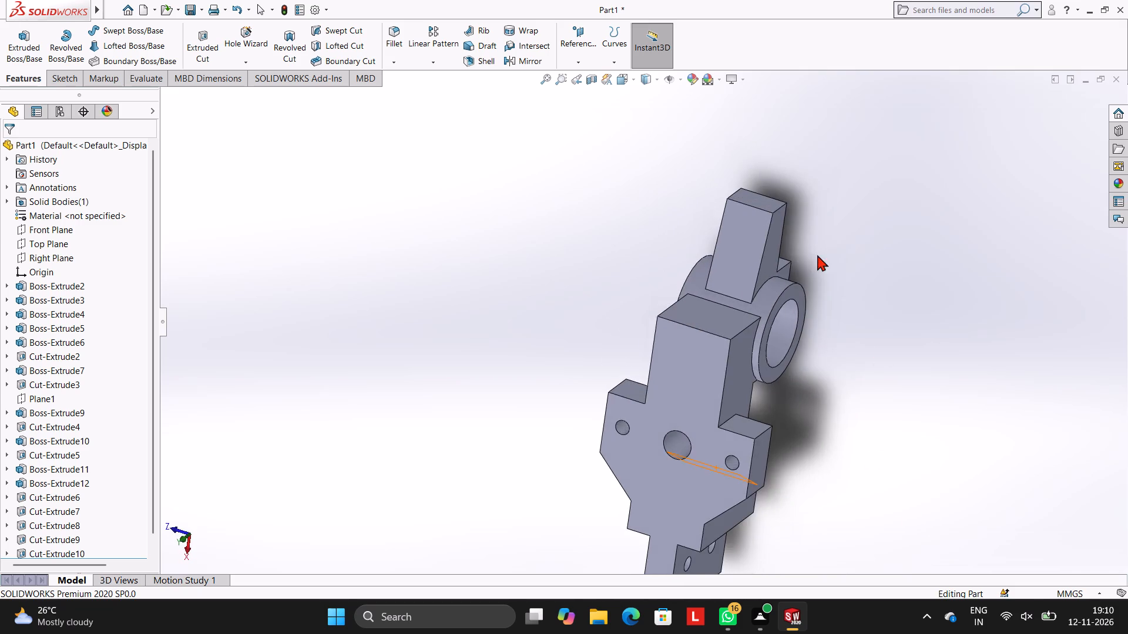
middle_click_drag(817, 255, 583, 362)
scroll(846, 403, "up", 3)
middle_click_drag(925, 446, 964, 330)
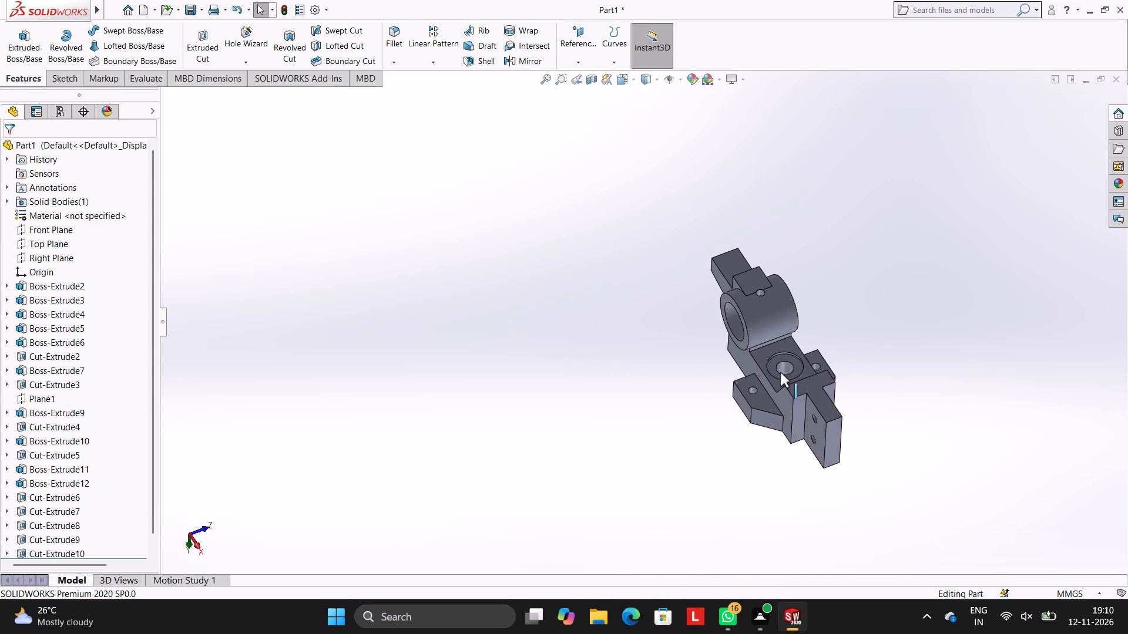
middle_click_drag(790, 376, 810, 315)
middle_click_drag(787, 503, 908, 523)
middle_click_drag(783, 264, 782, 264)
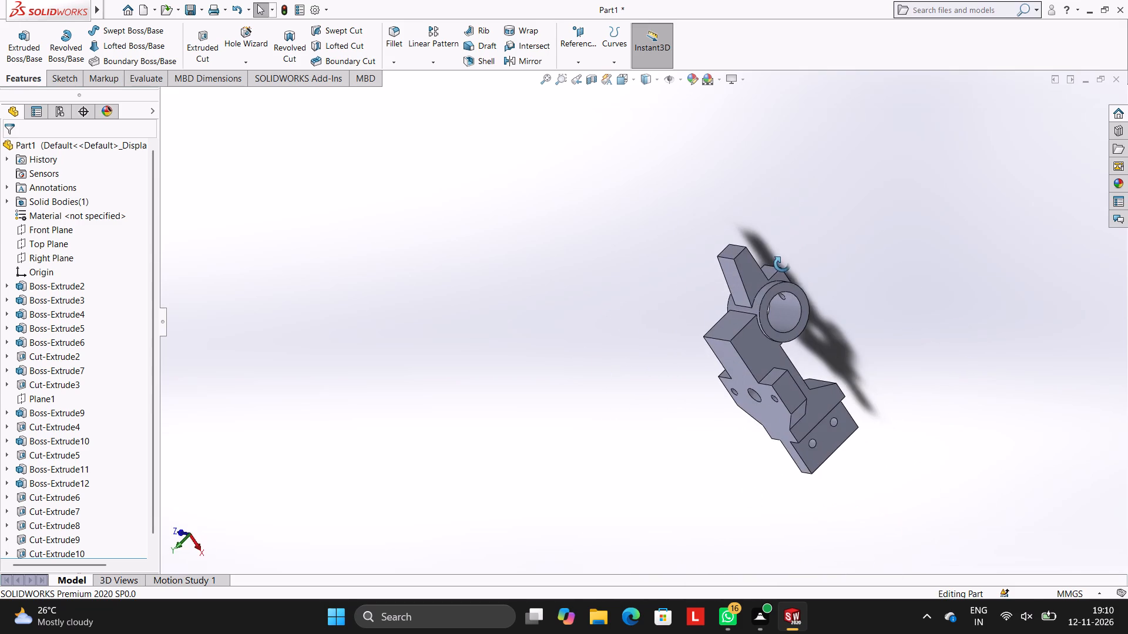
middle_click_drag(782, 264, 655, 321)
scroll(813, 434, "up", 3)
scroll(765, 363, "down", 7)
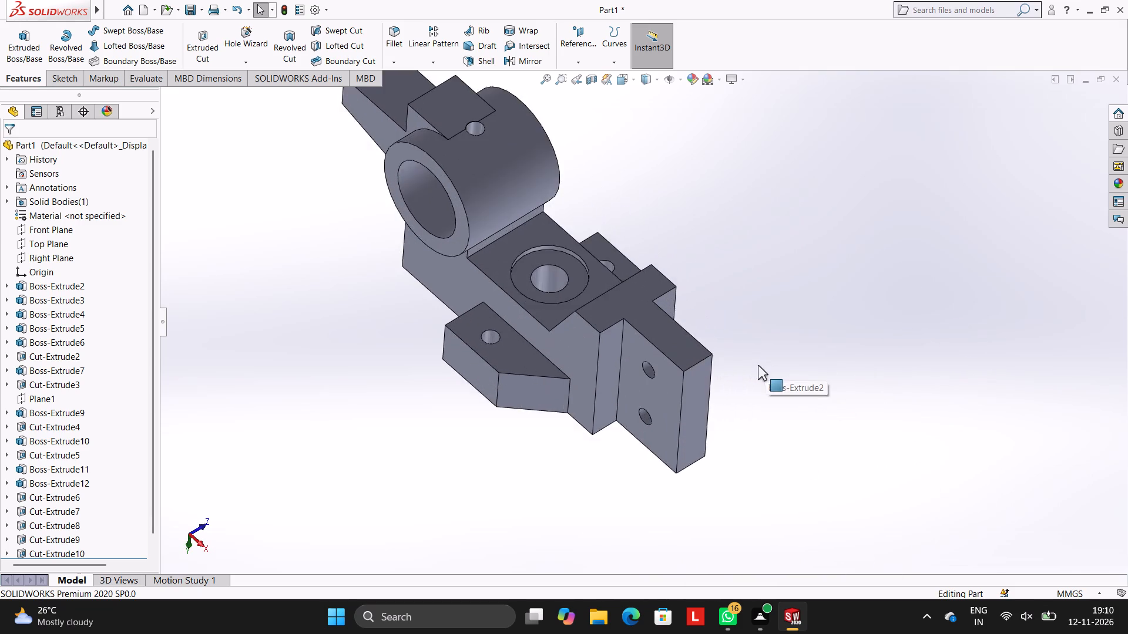
middle_click_drag(690, 347, 725, 285)
scroll(697, 469, "up", 2)
scroll(622, 372, "down", 3)
scroll(600, 322, "down", 4)
scroll(600, 322, "up", 8)
middle_click_drag(734, 359, 780, 318)
middle_click_drag(822, 442, 844, 329)
scroll(844, 329, "up", 1)
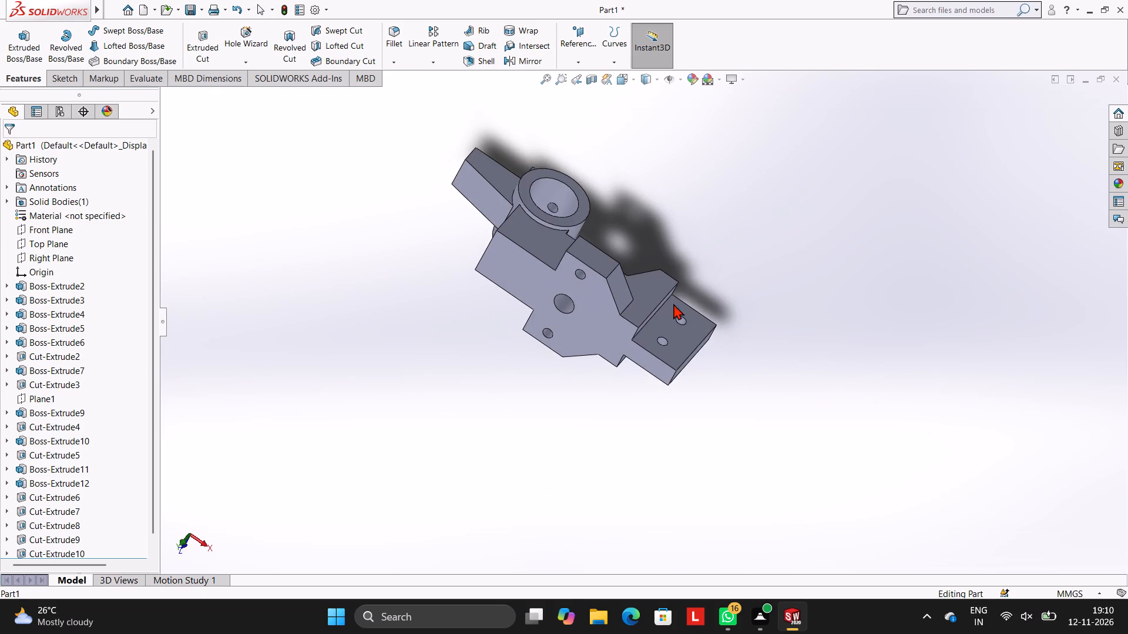
middle_click_drag(610, 325, 592, 454)
scroll(558, 282, "down", 1)
middle_click_drag(553, 282, 489, 295)
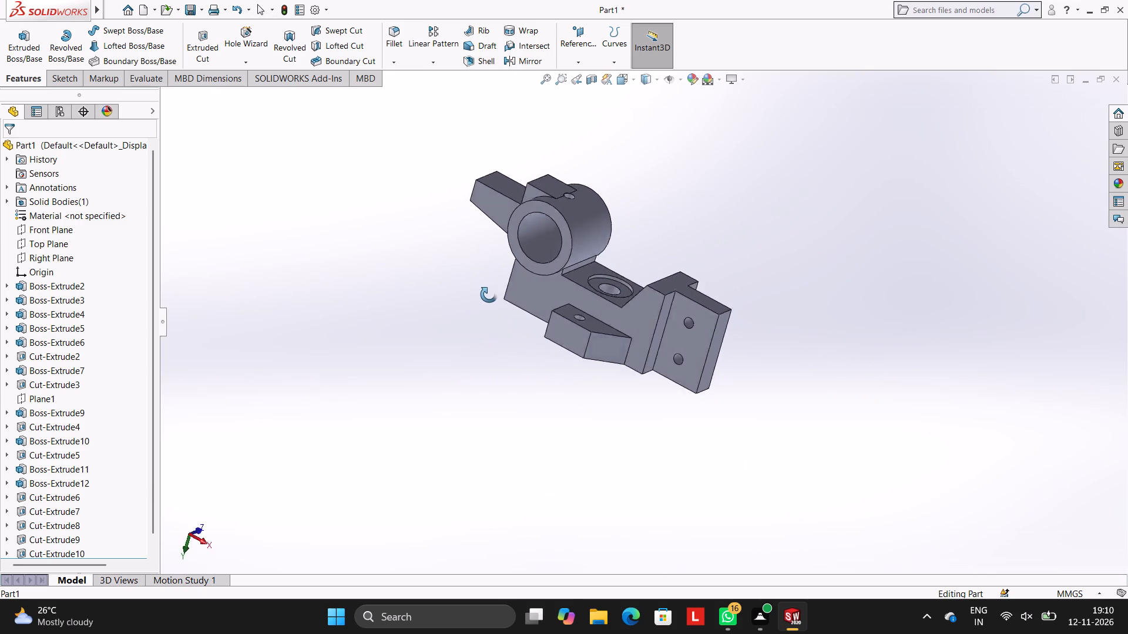
middle_click_drag(489, 295, 489, 283)
scroll(632, 343, "up", 3)
scroll(659, 362, "down", 3)
scroll(680, 299, "up", 3)
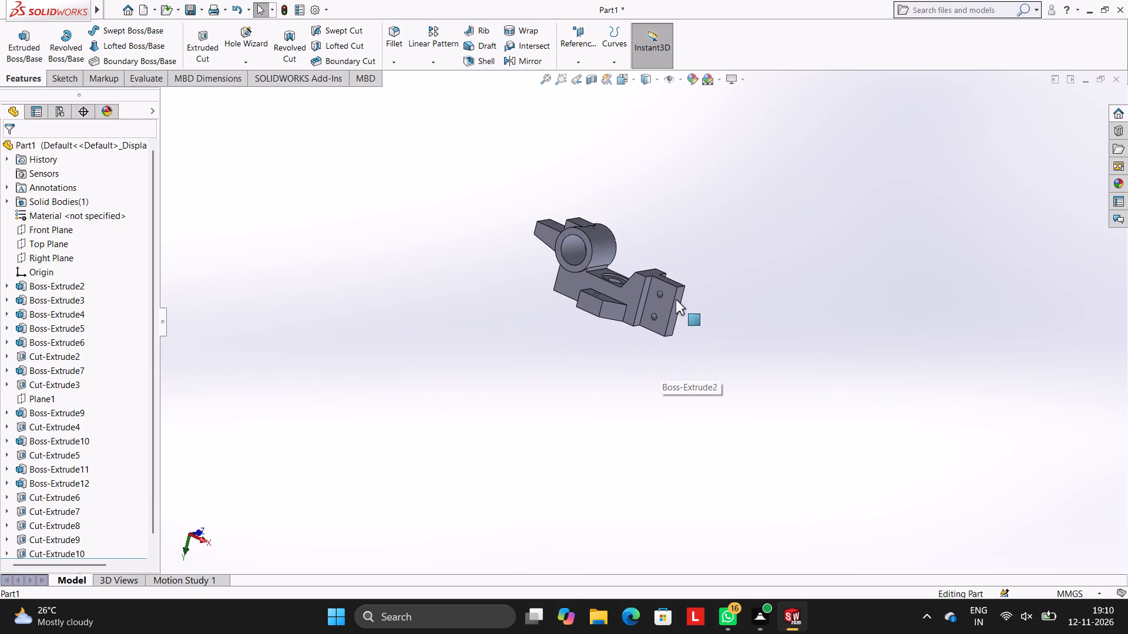
scroll(956, 596, "up", 2)
scroll(638, 291, "down", 4)
scroll(638, 349, "down", 2)
middle_click_drag(801, 411, 867, 301)
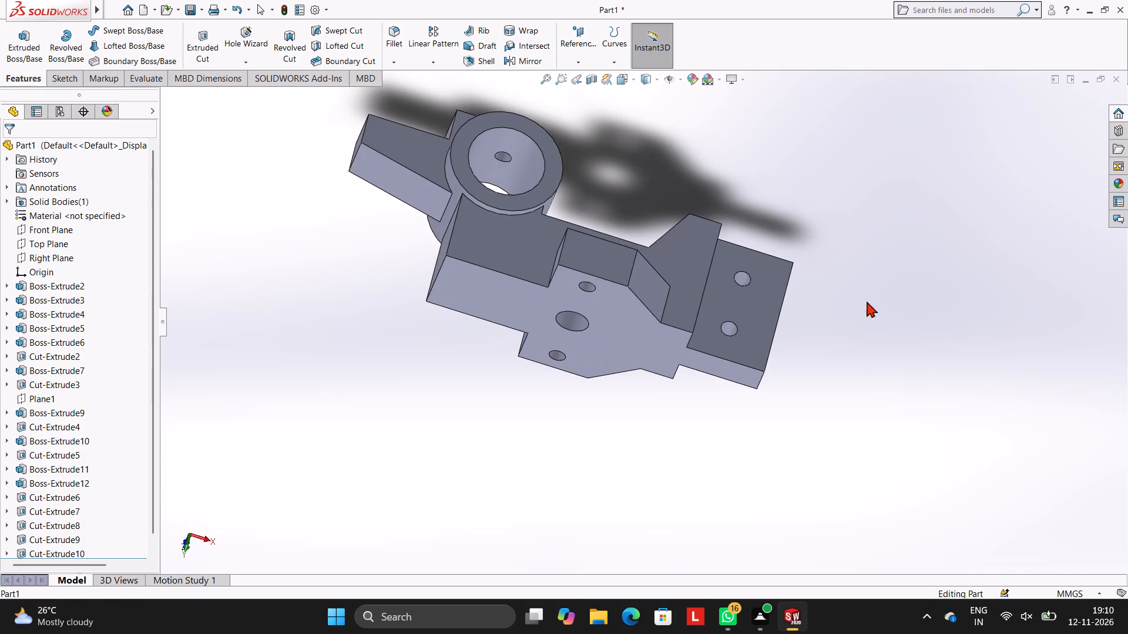
scroll(834, 312, "up", 1)
middle_click(835, 303)
middle_click_drag(529, 278, 445, 328)
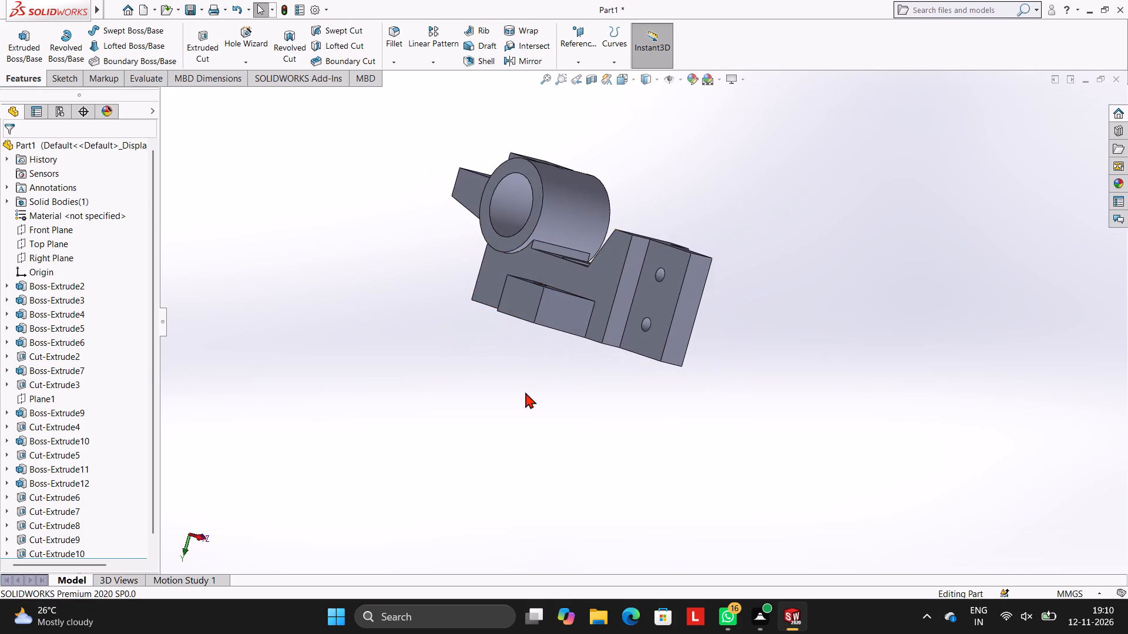
scroll(577, 384, "up", 2)
scroll(570, 319, "down", 2)
scroll(627, 312, "down", 1)
middle_click_drag(627, 312, 596, 377)
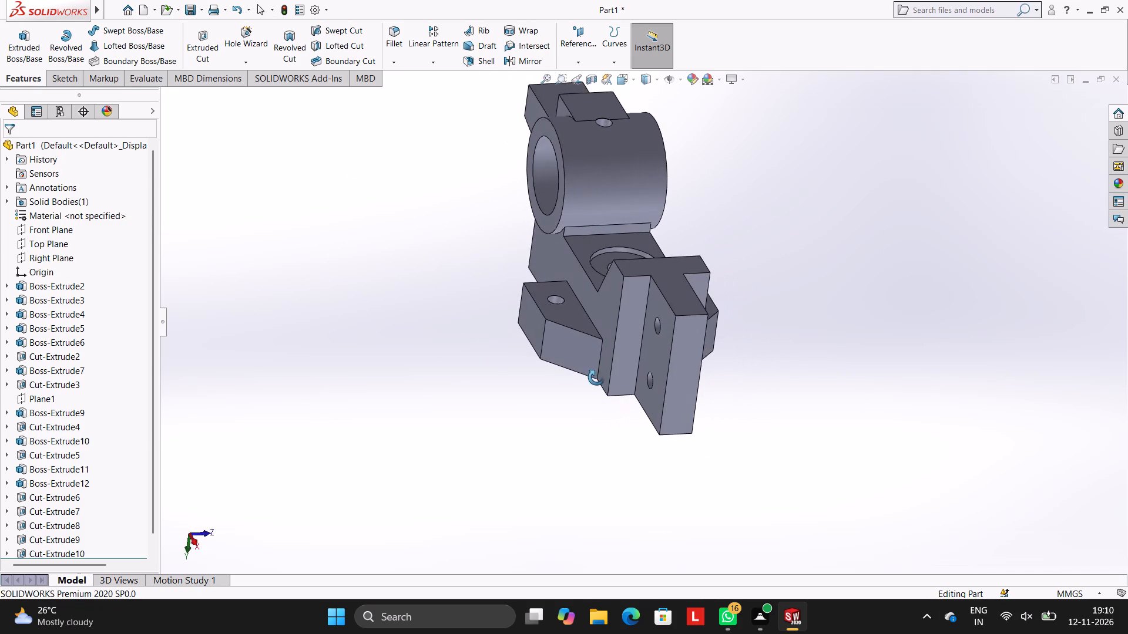
middle_click_drag(596, 377, 602, 393)
scroll(631, 282, "up", 4)
scroll(633, 282, "down", 5)
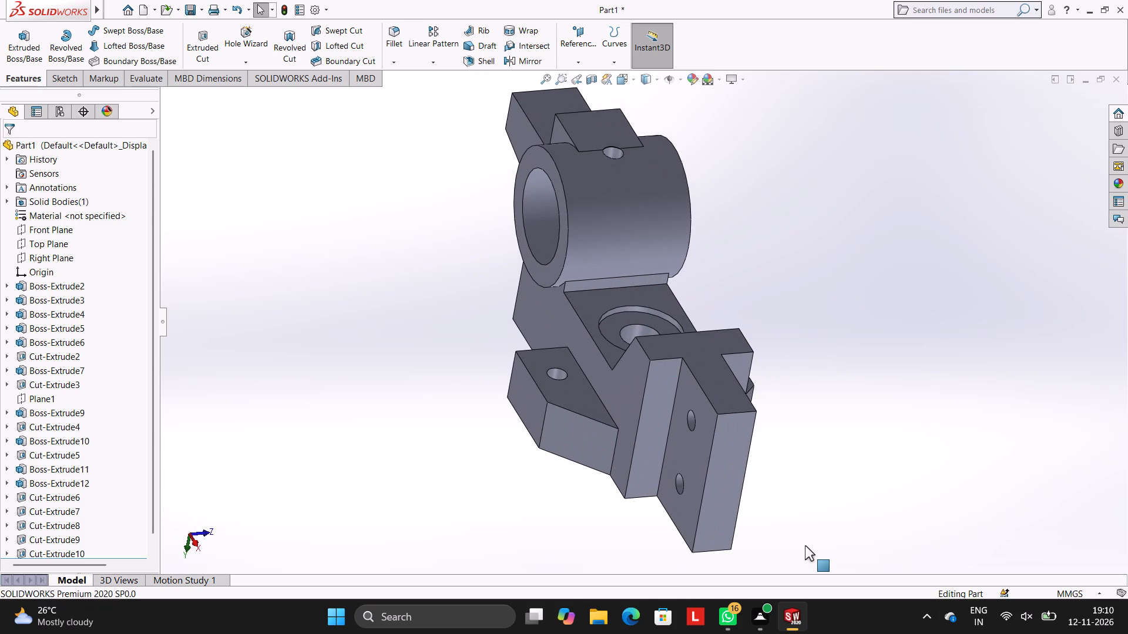
scroll(649, 353, "up", 4)
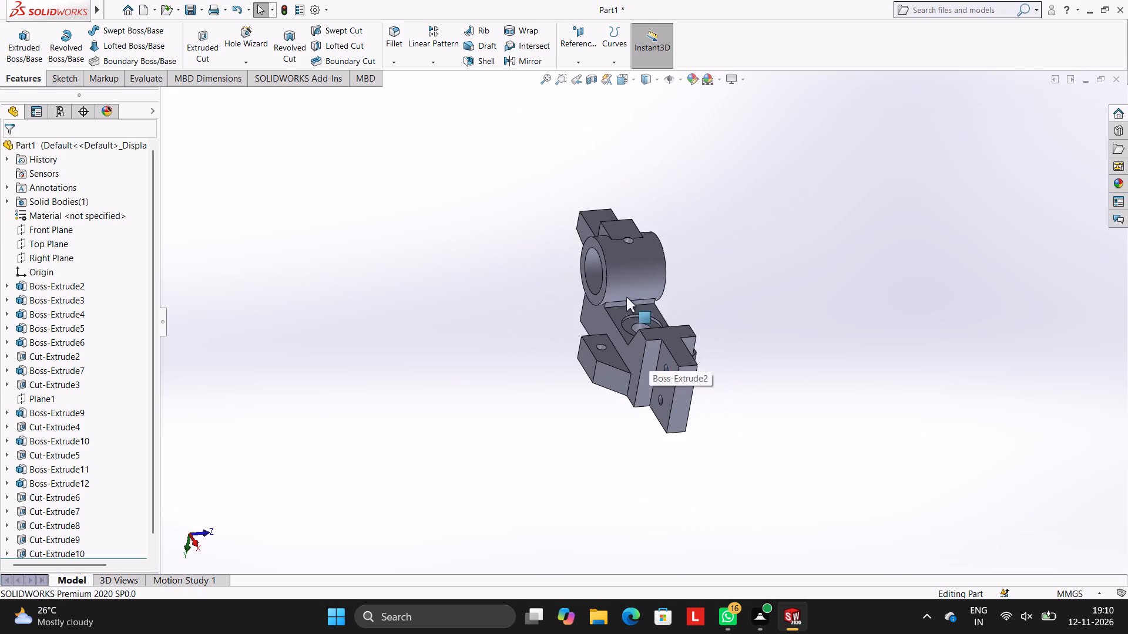
Fillet the edge where the ring boss meets the body's recessed upper face with a 6 mm radius.
middle_click_drag(619, 282, 681, 427)
scroll(649, 267, "down", 1)
middle_click_drag(651, 272, 666, 372)
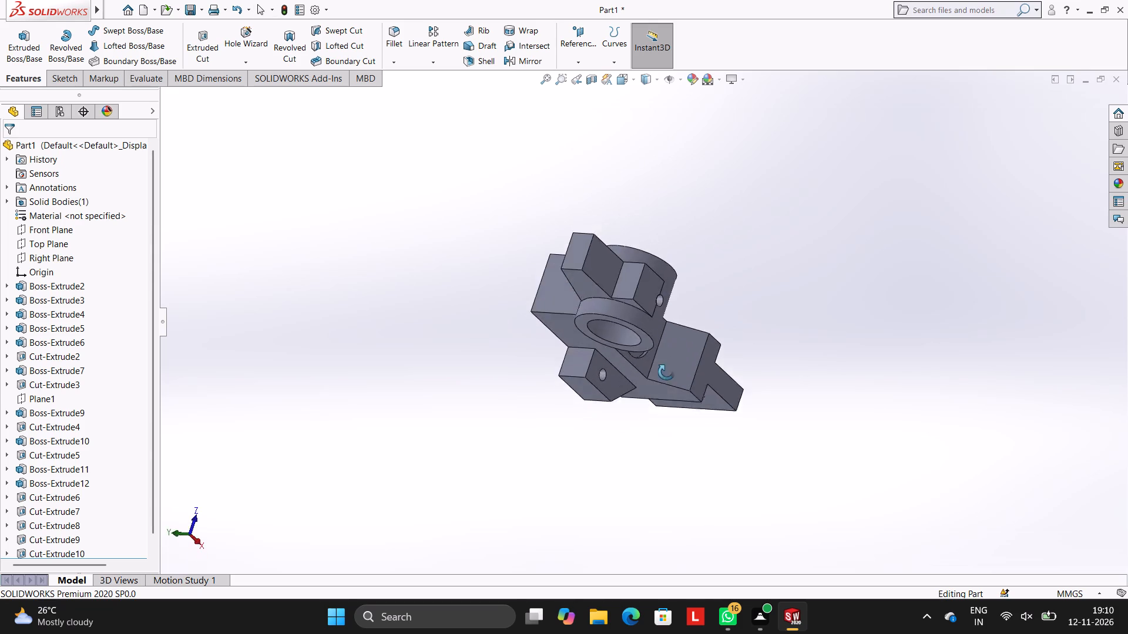
middle_click_drag(666, 372, 589, 224)
middle_click_drag(619, 254, 611, 214)
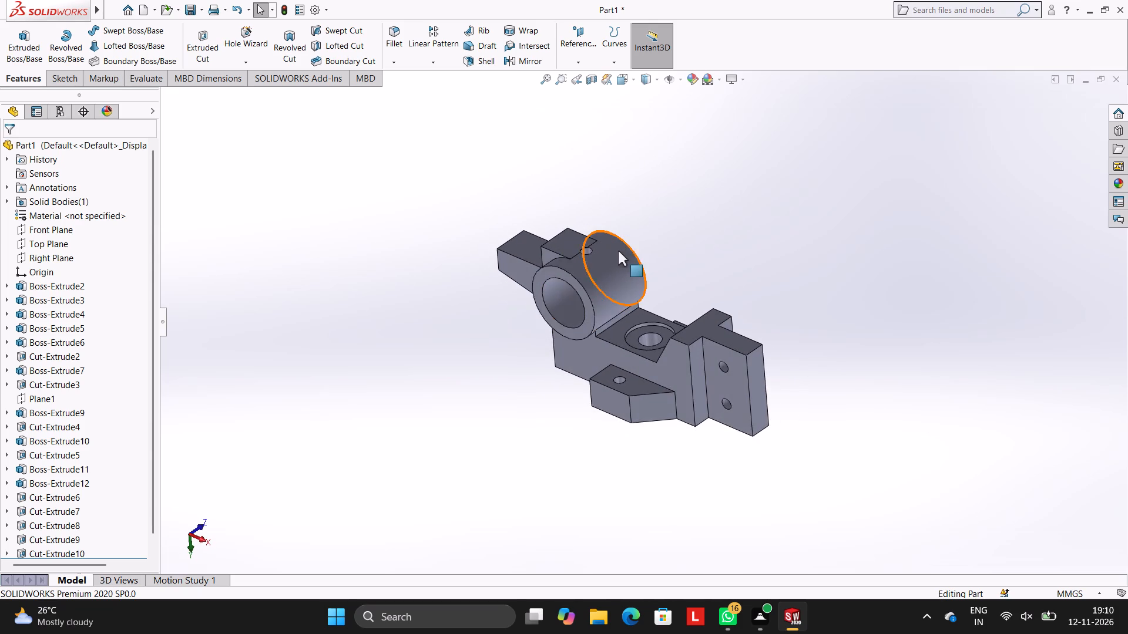
scroll(620, 254, "down", 1)
middle_click_drag(704, 250, 712, 231)
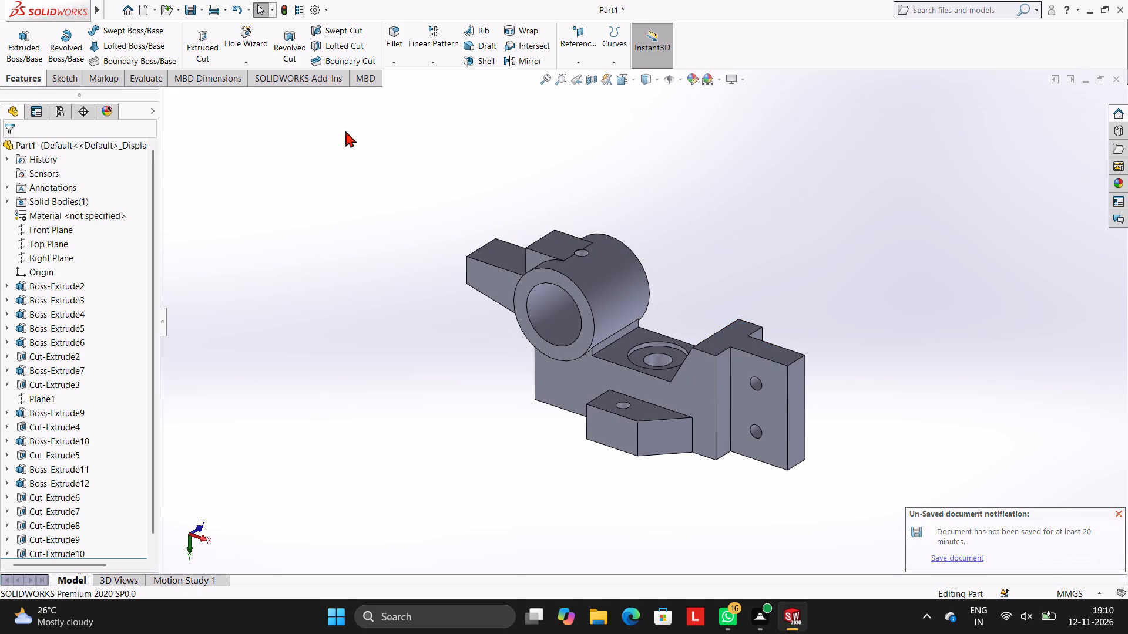
left_click(396, 60)
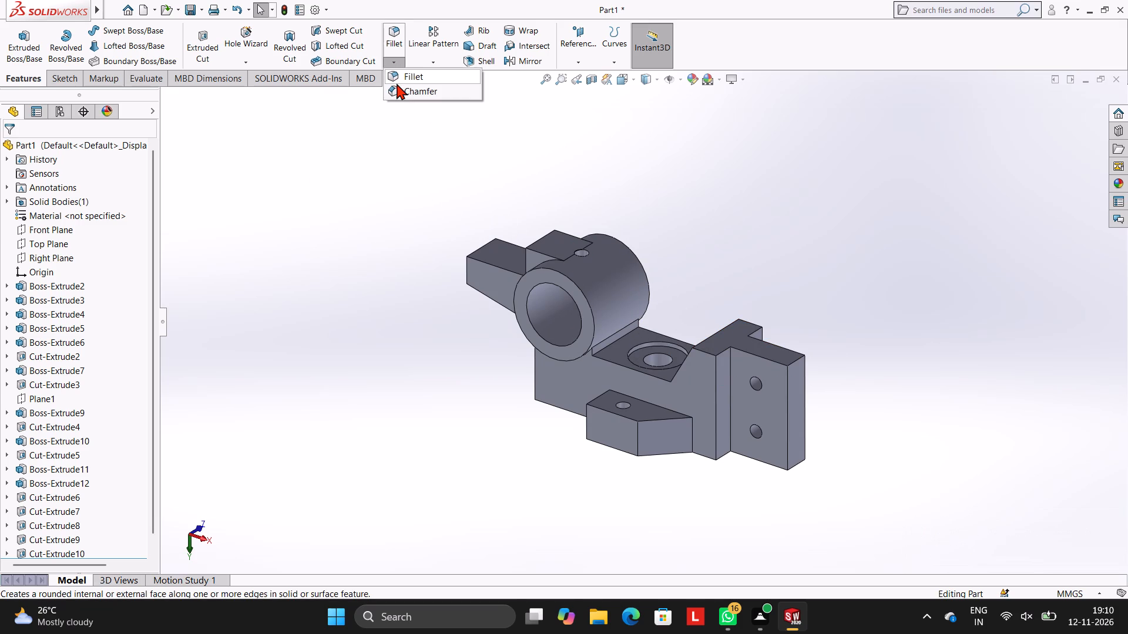
left_click(402, 77)
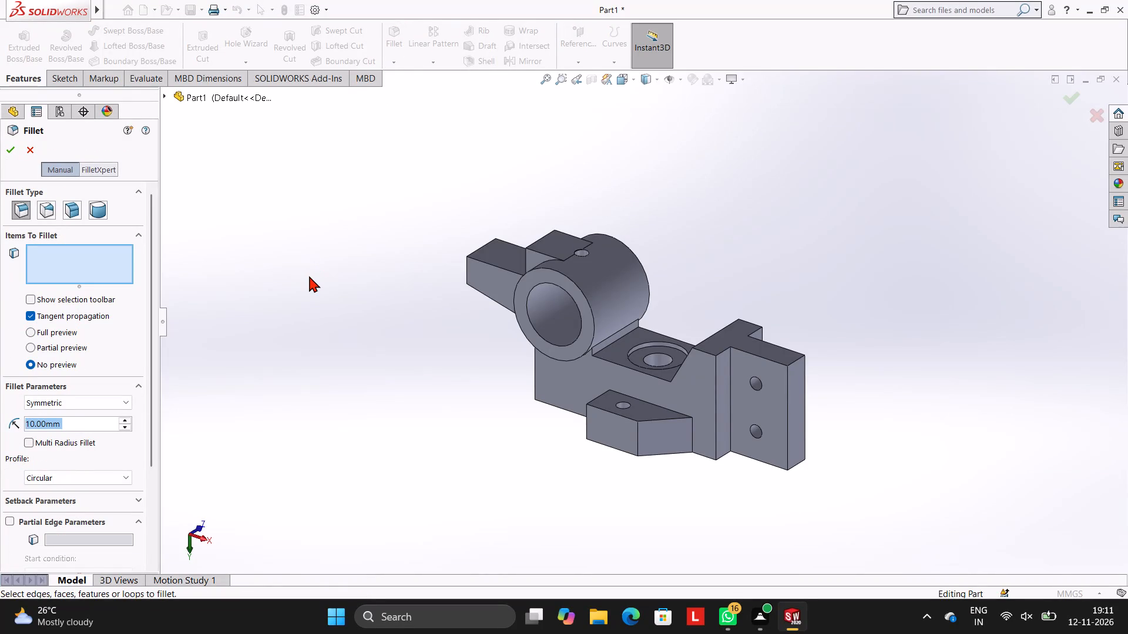
key("6")
key("Return")
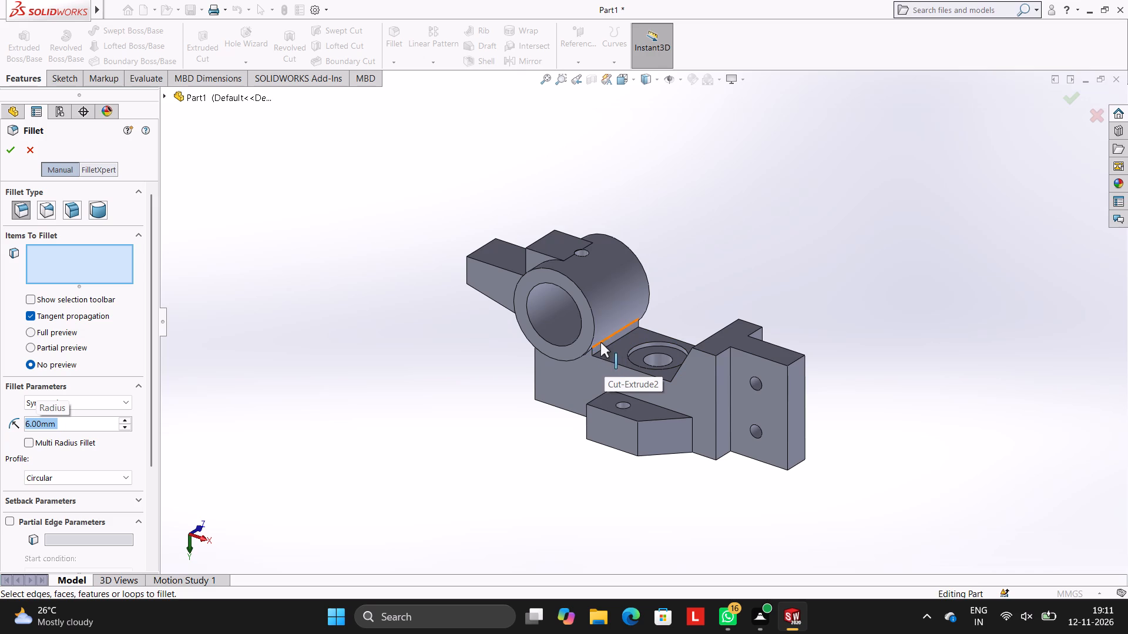
left_click(599, 350)
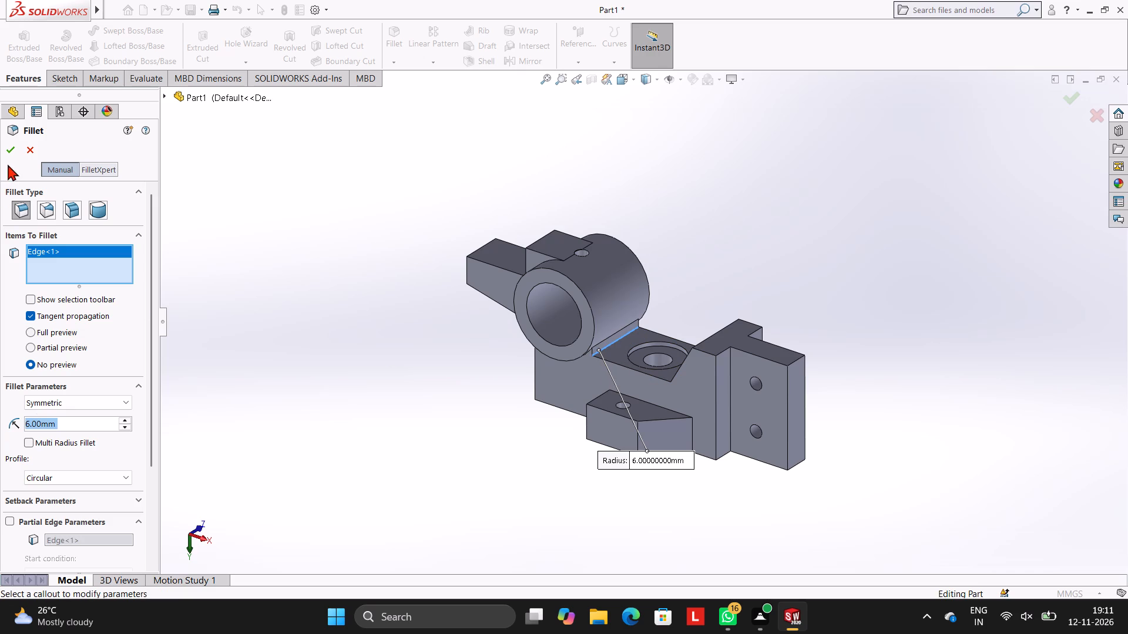
left_click(7, 151)
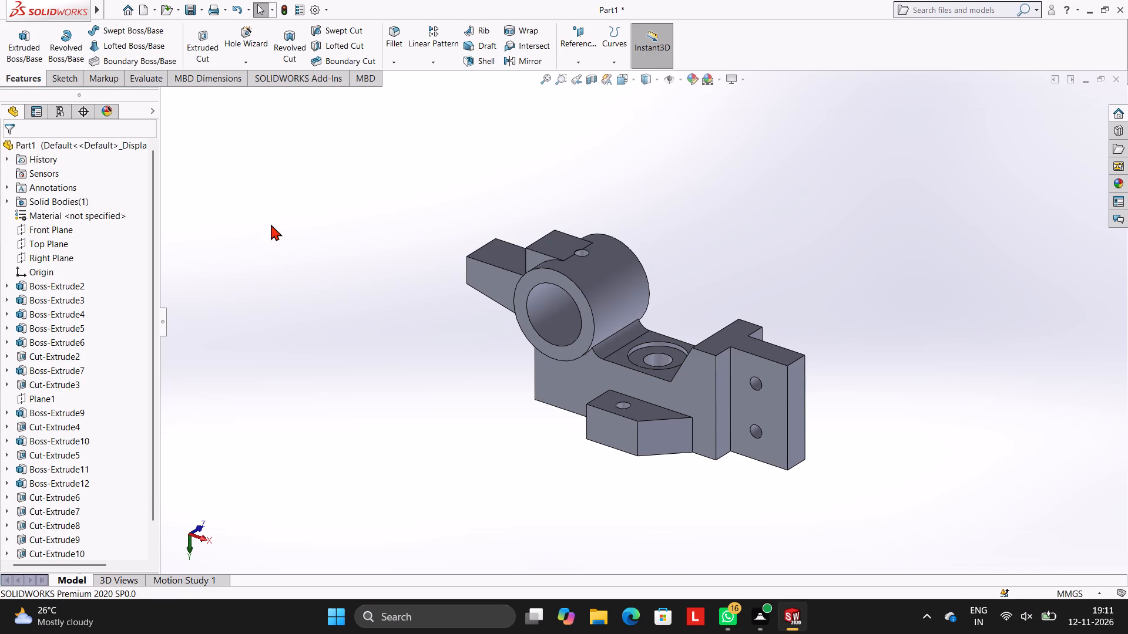
left_click(286, 227)
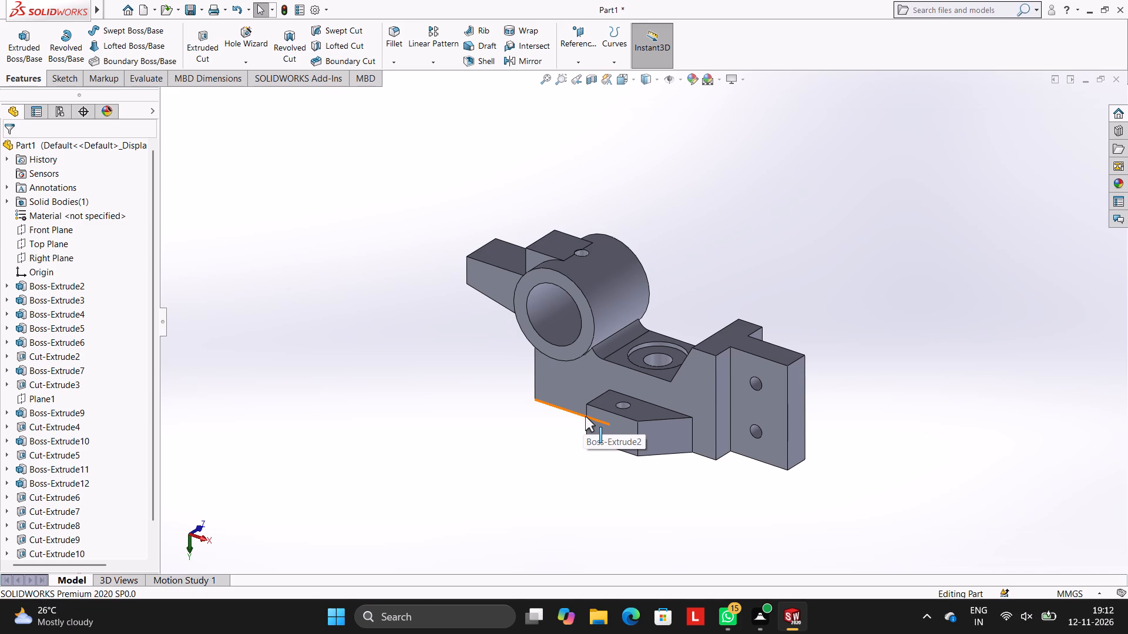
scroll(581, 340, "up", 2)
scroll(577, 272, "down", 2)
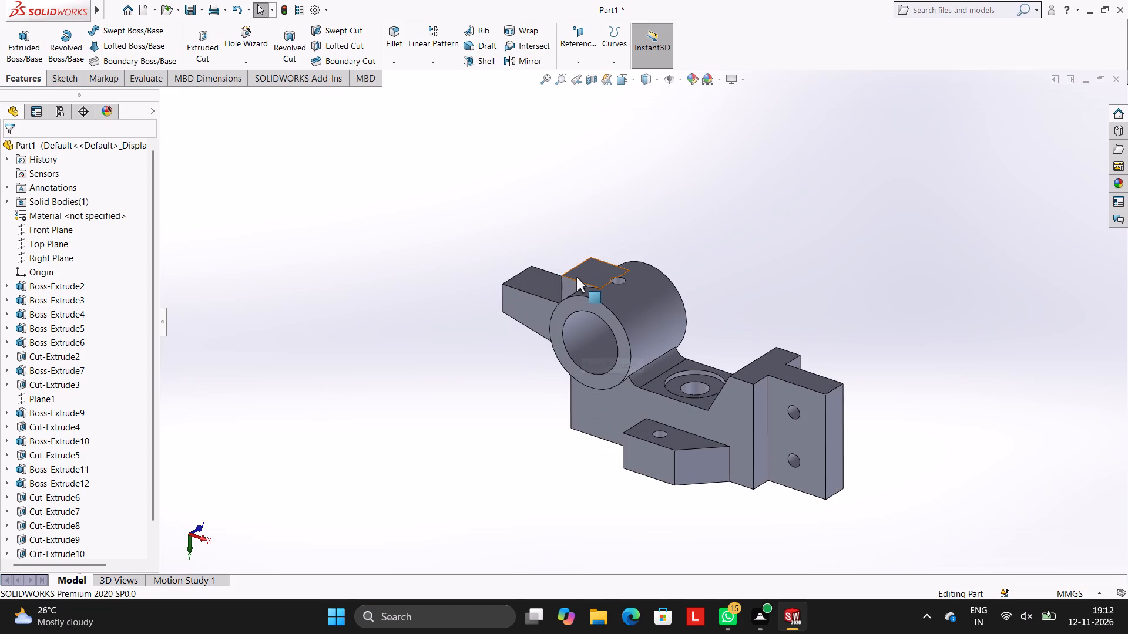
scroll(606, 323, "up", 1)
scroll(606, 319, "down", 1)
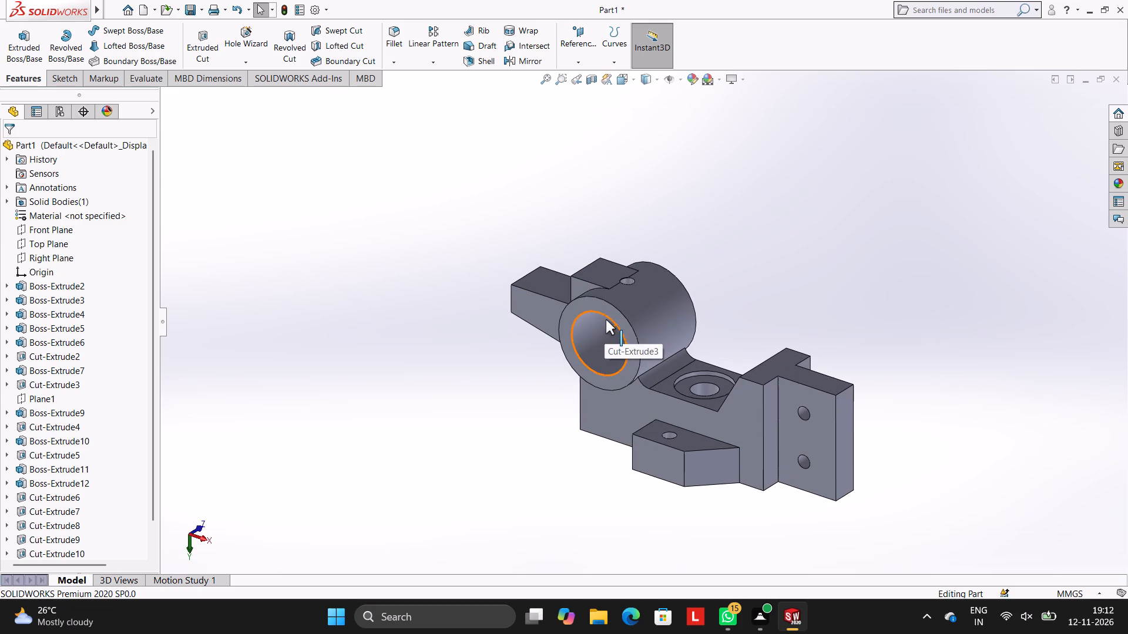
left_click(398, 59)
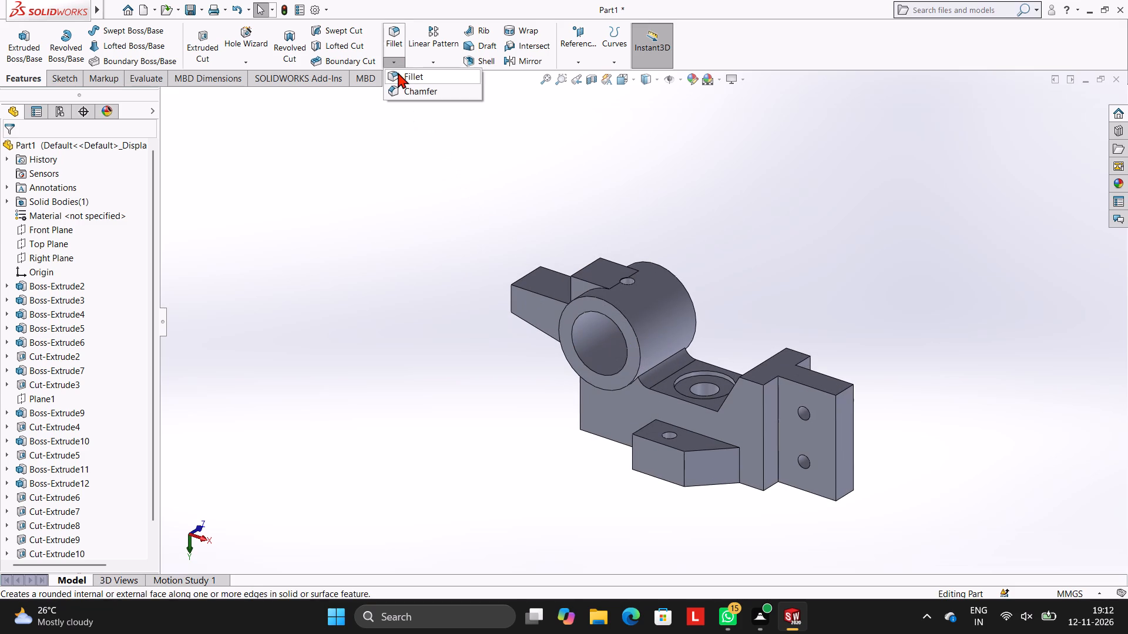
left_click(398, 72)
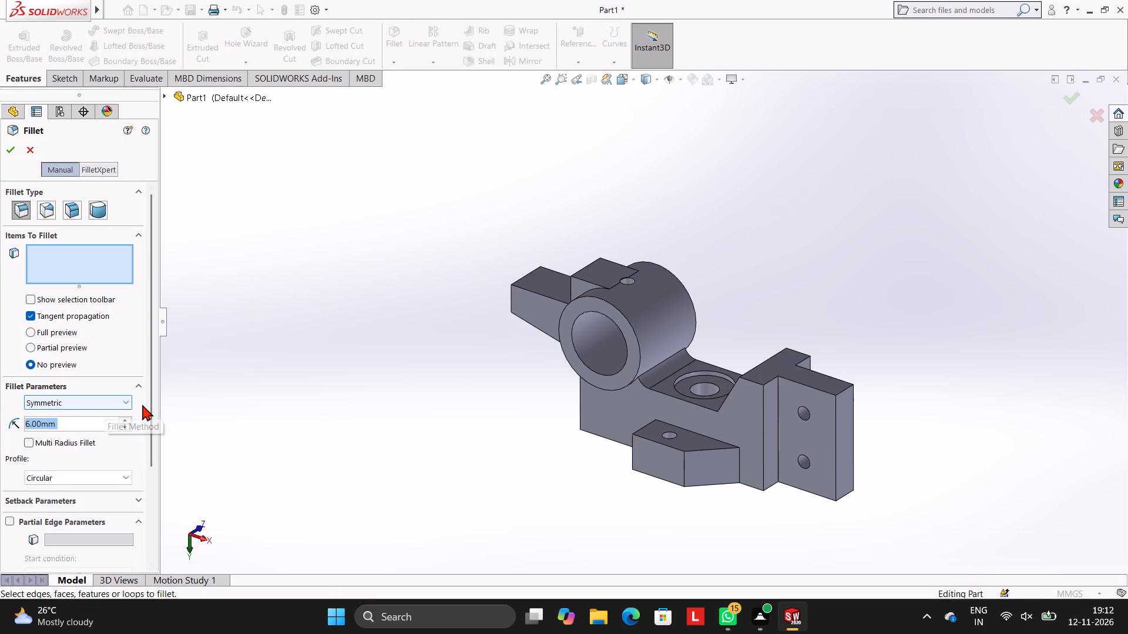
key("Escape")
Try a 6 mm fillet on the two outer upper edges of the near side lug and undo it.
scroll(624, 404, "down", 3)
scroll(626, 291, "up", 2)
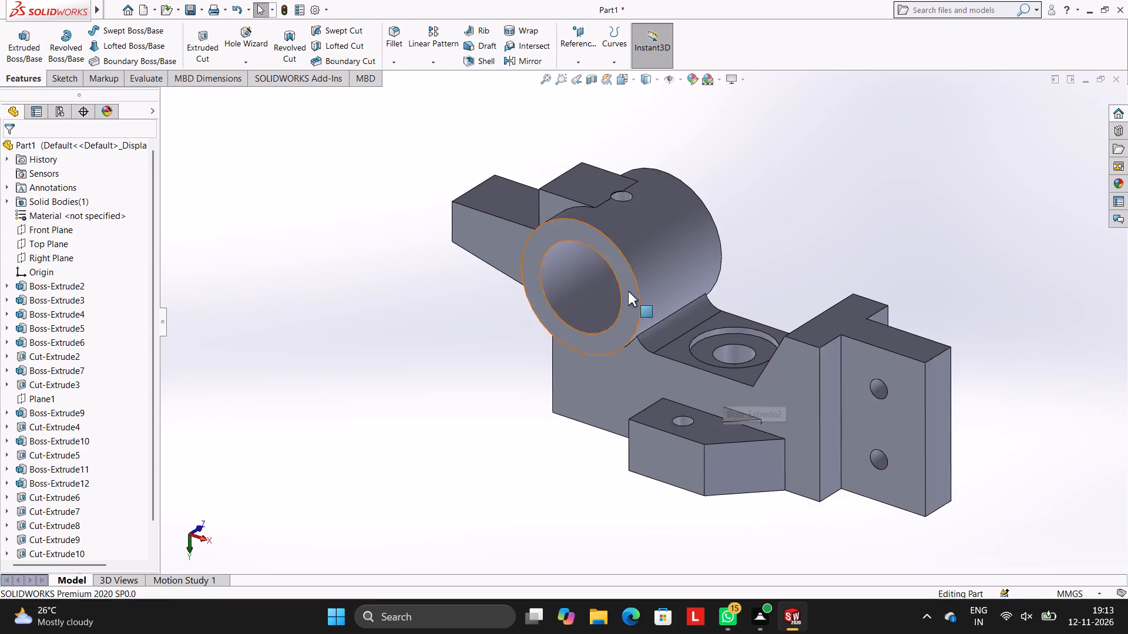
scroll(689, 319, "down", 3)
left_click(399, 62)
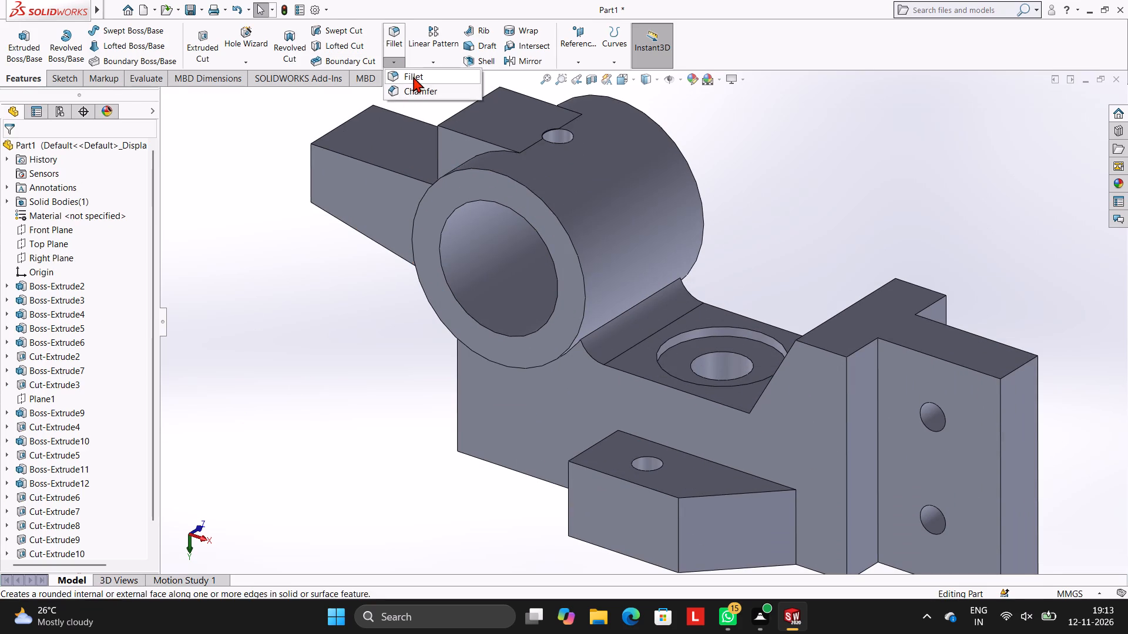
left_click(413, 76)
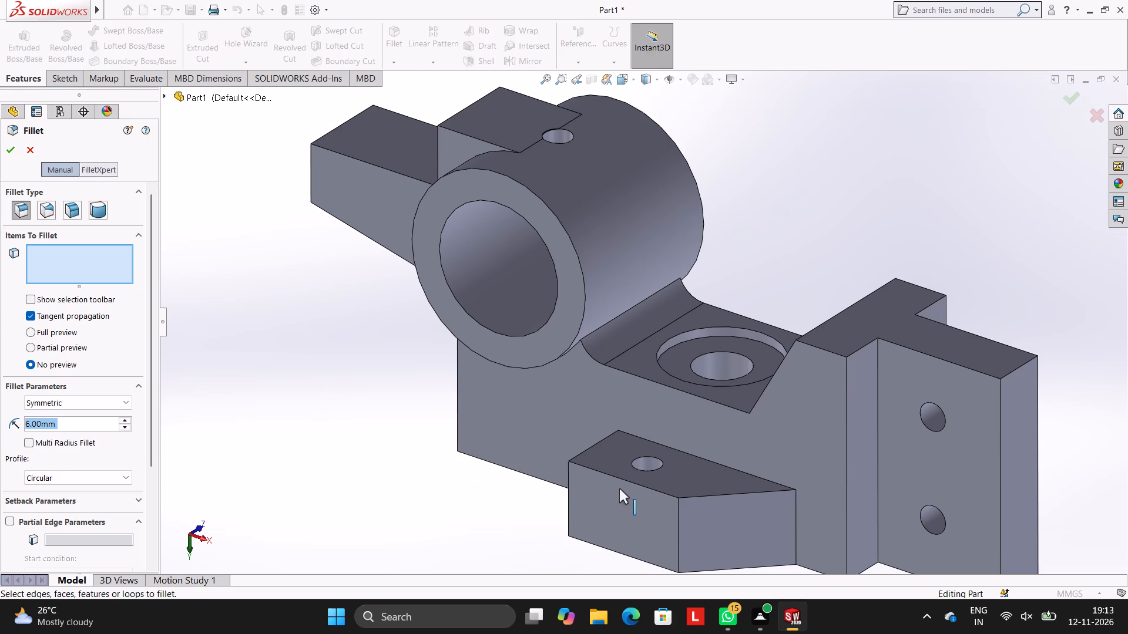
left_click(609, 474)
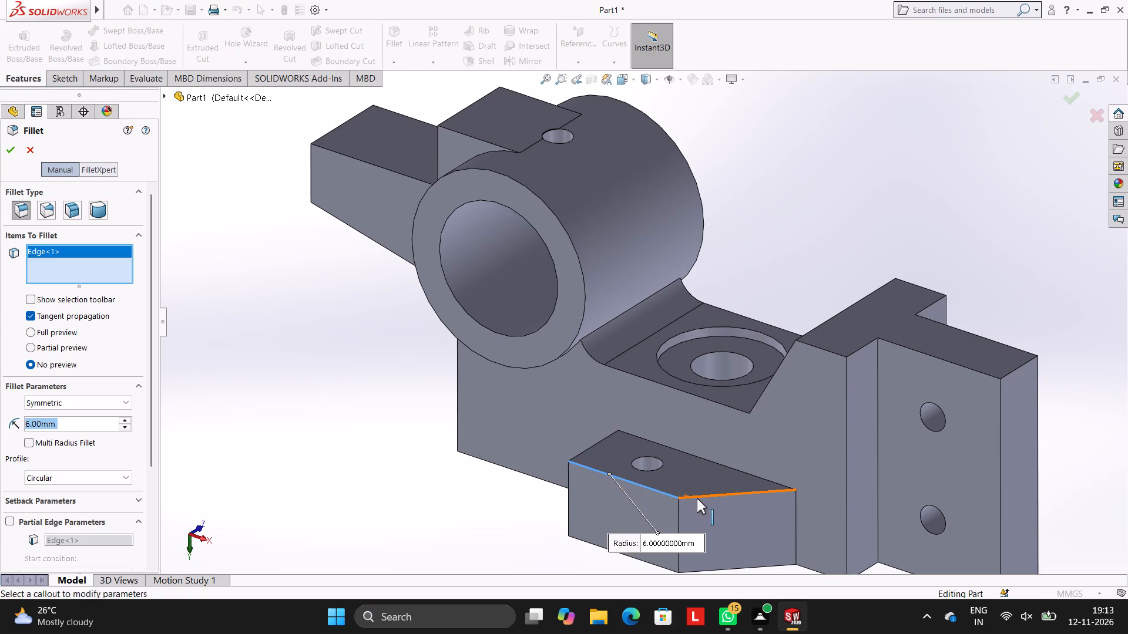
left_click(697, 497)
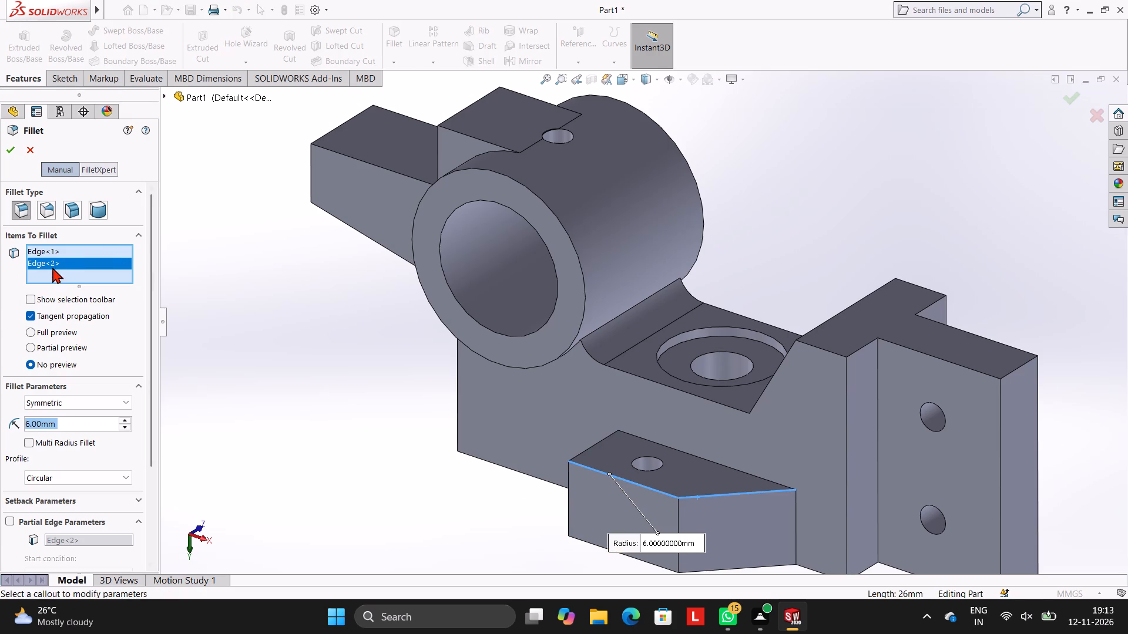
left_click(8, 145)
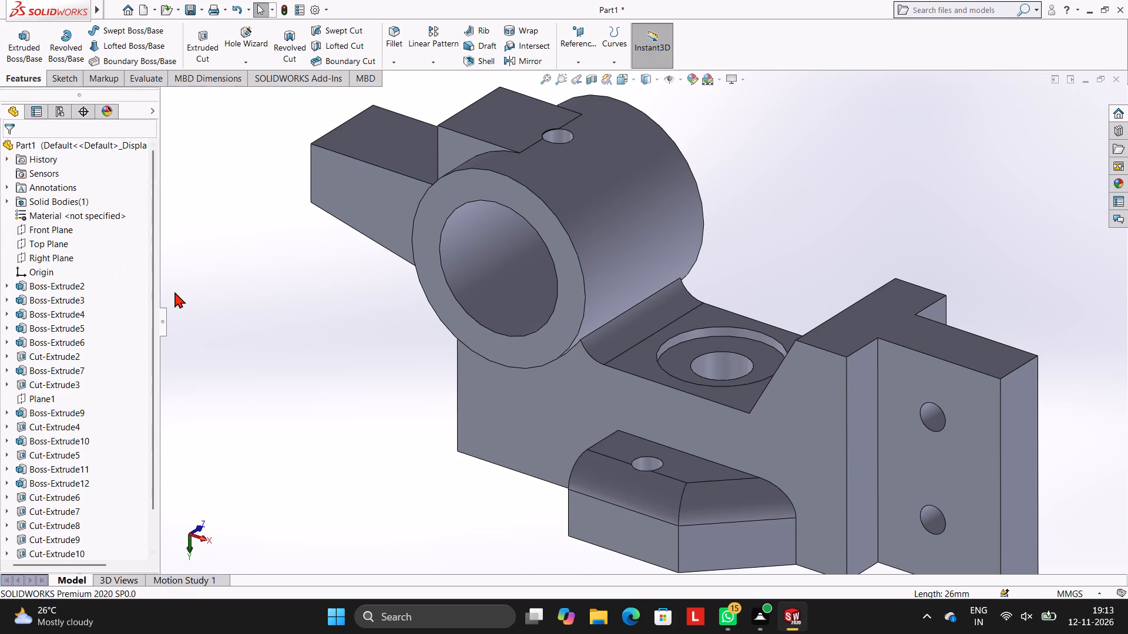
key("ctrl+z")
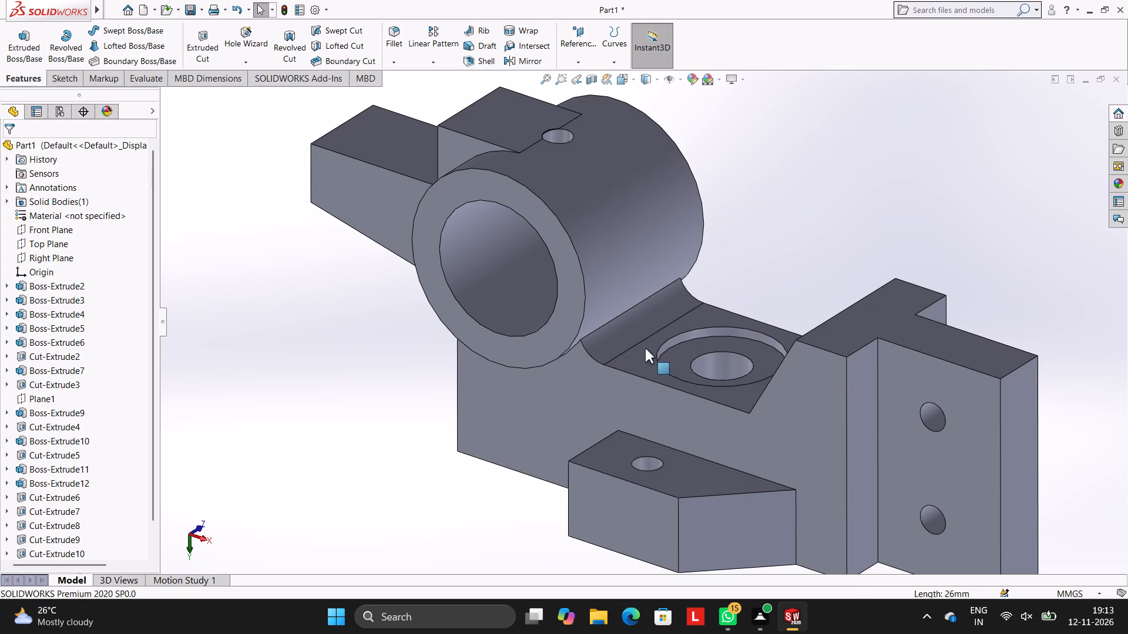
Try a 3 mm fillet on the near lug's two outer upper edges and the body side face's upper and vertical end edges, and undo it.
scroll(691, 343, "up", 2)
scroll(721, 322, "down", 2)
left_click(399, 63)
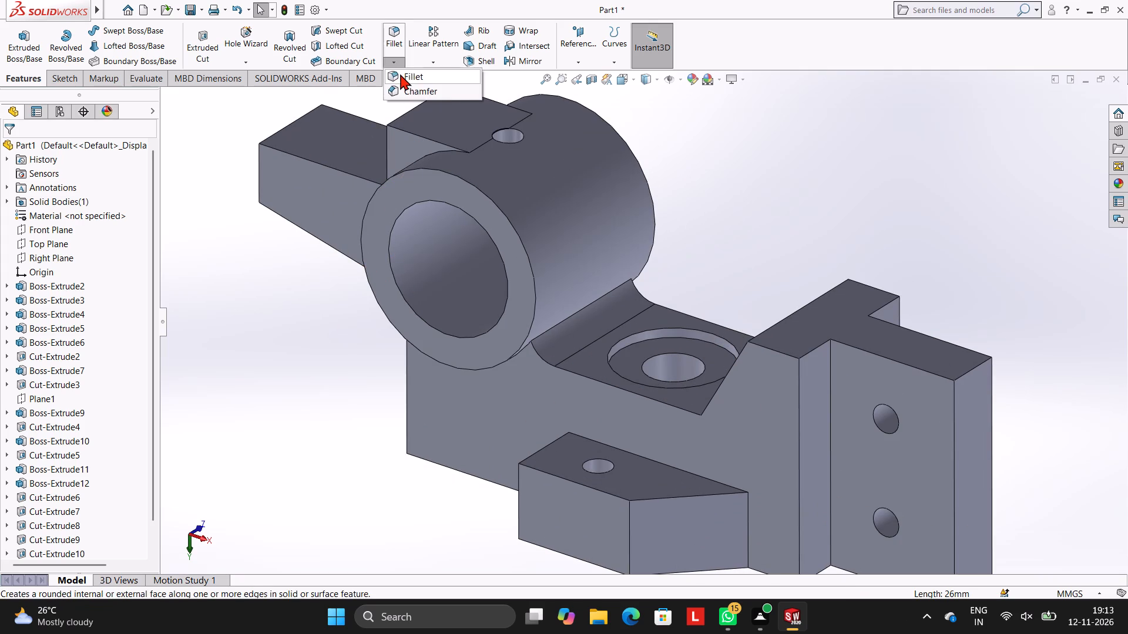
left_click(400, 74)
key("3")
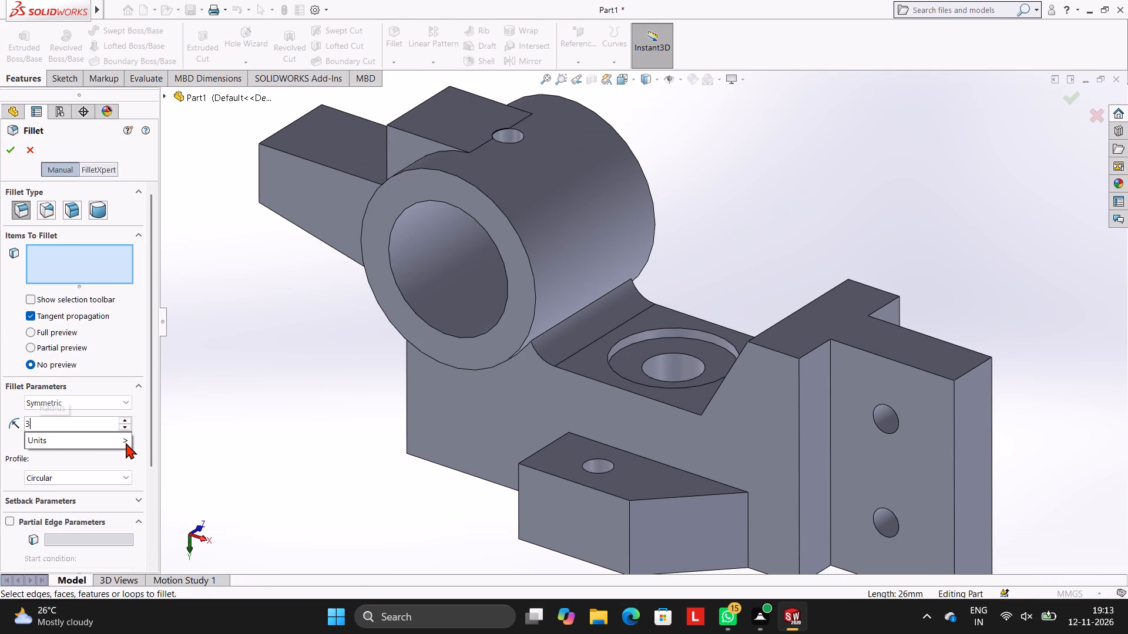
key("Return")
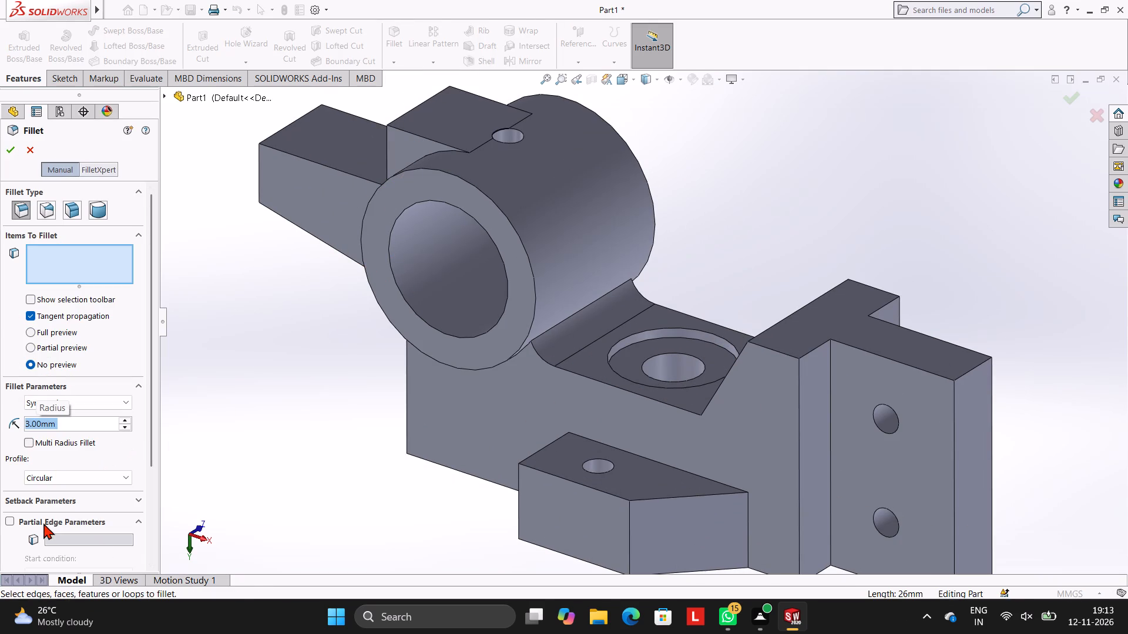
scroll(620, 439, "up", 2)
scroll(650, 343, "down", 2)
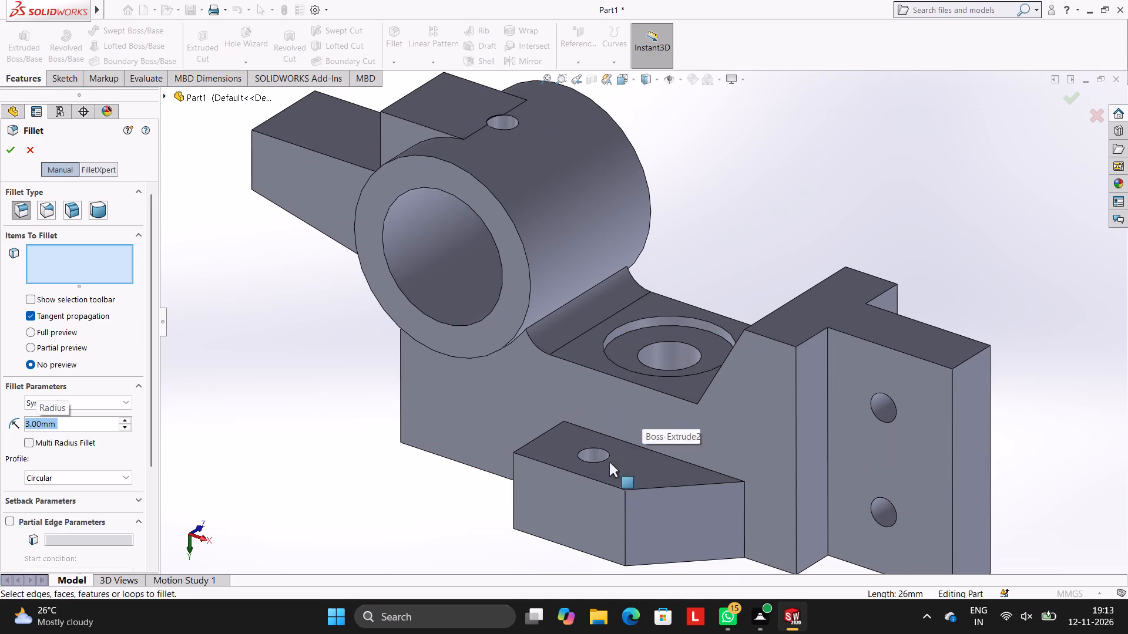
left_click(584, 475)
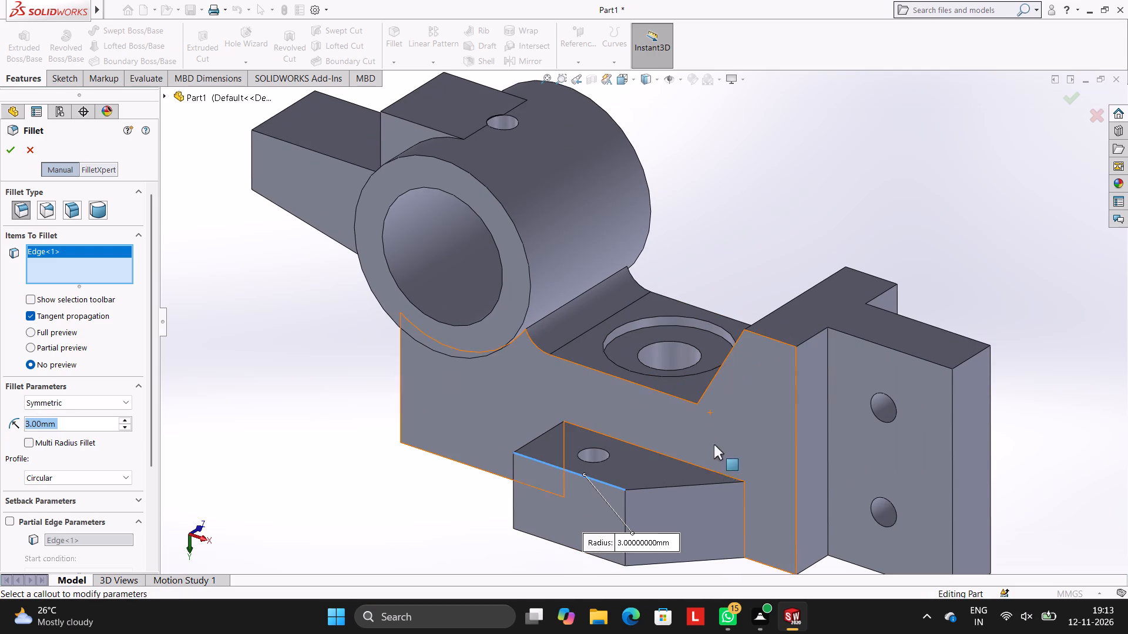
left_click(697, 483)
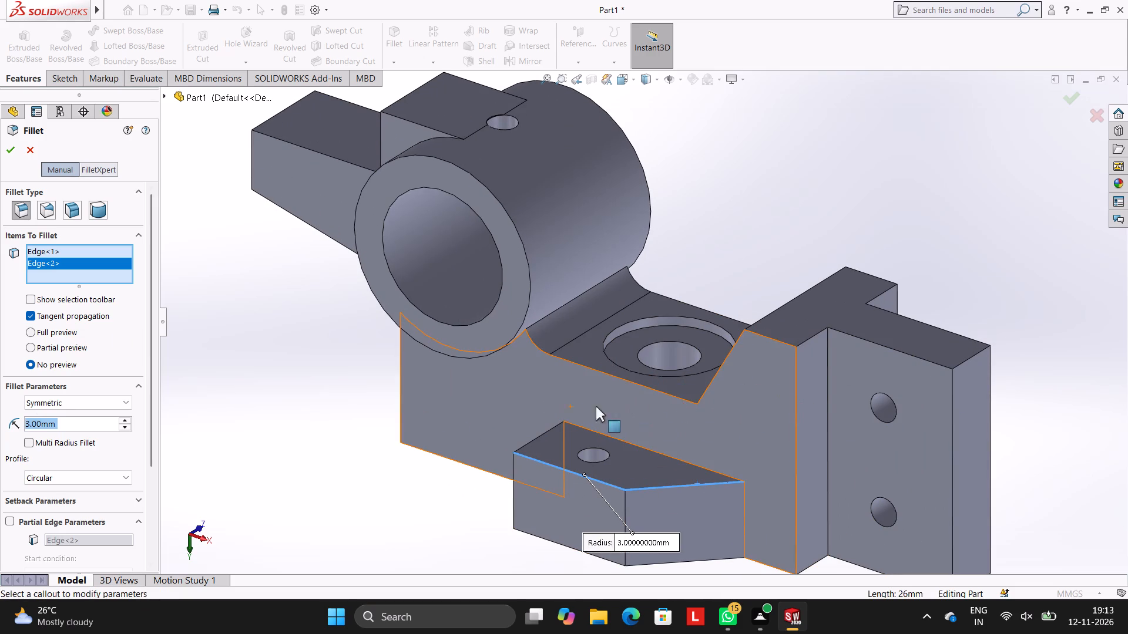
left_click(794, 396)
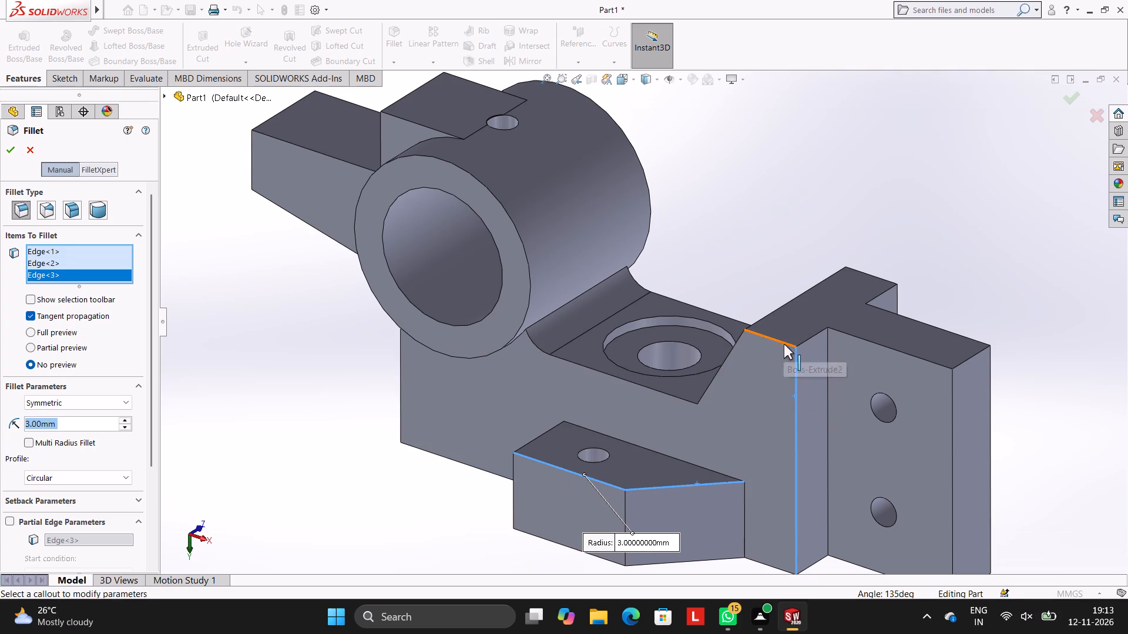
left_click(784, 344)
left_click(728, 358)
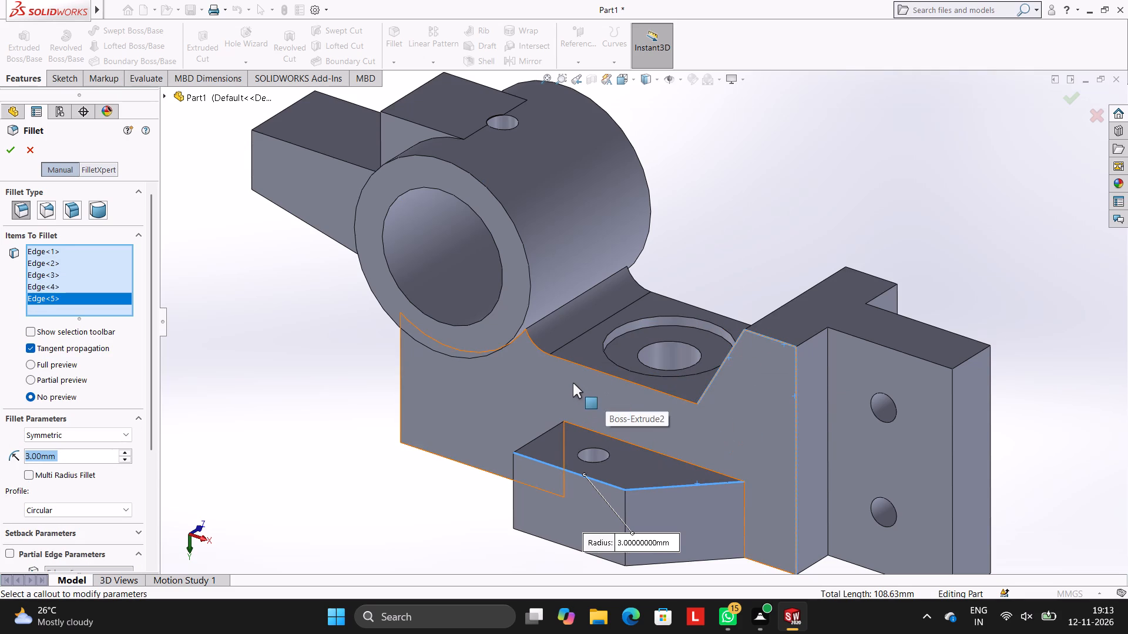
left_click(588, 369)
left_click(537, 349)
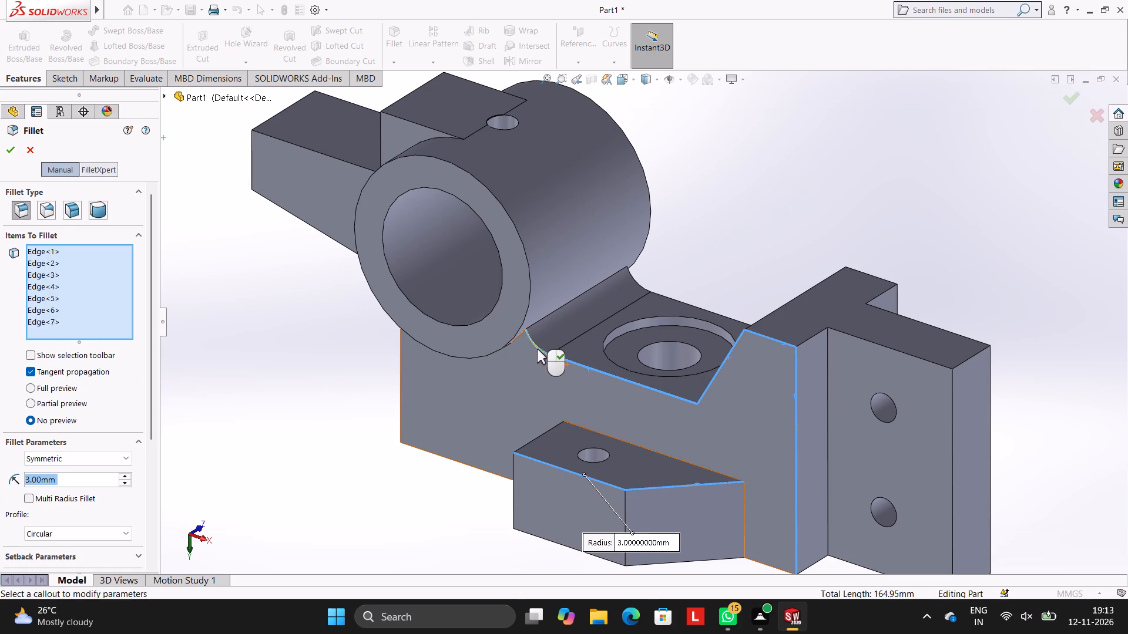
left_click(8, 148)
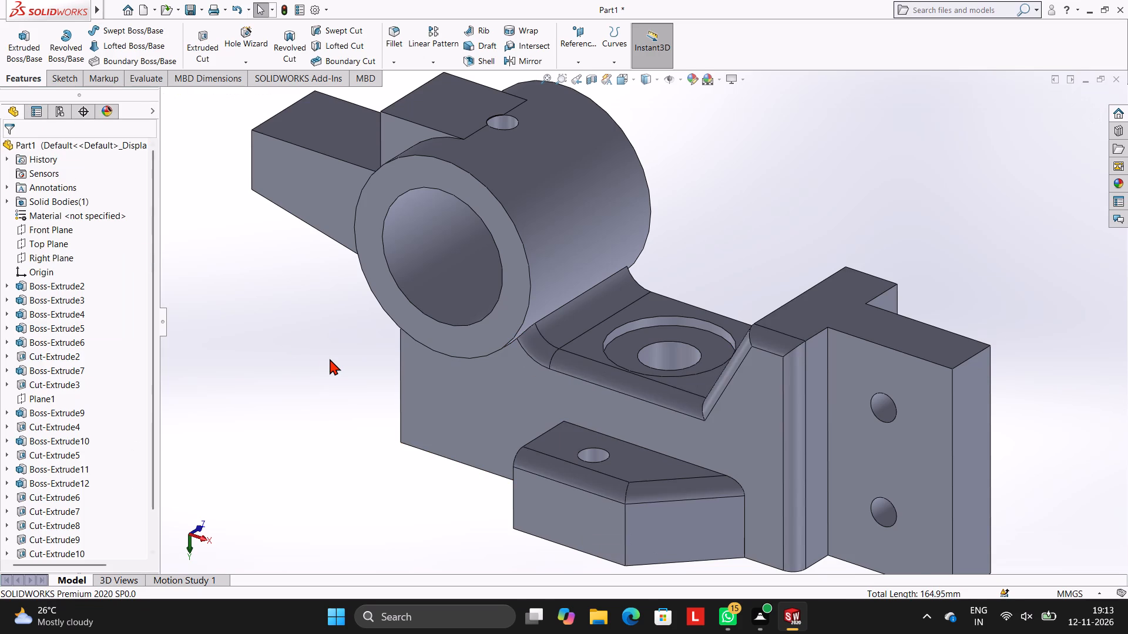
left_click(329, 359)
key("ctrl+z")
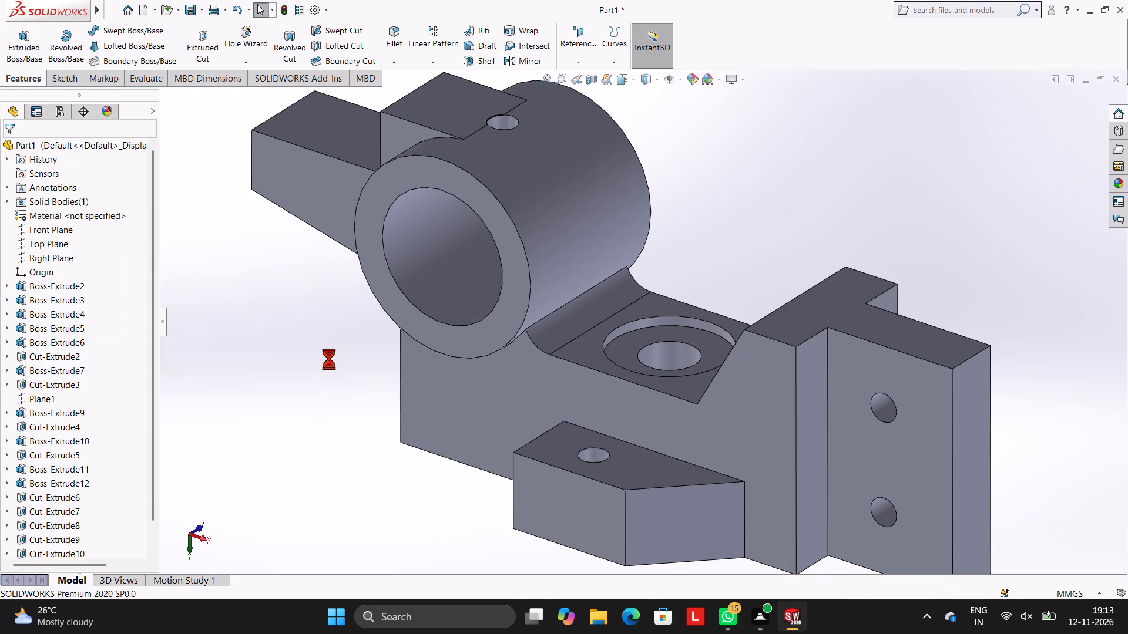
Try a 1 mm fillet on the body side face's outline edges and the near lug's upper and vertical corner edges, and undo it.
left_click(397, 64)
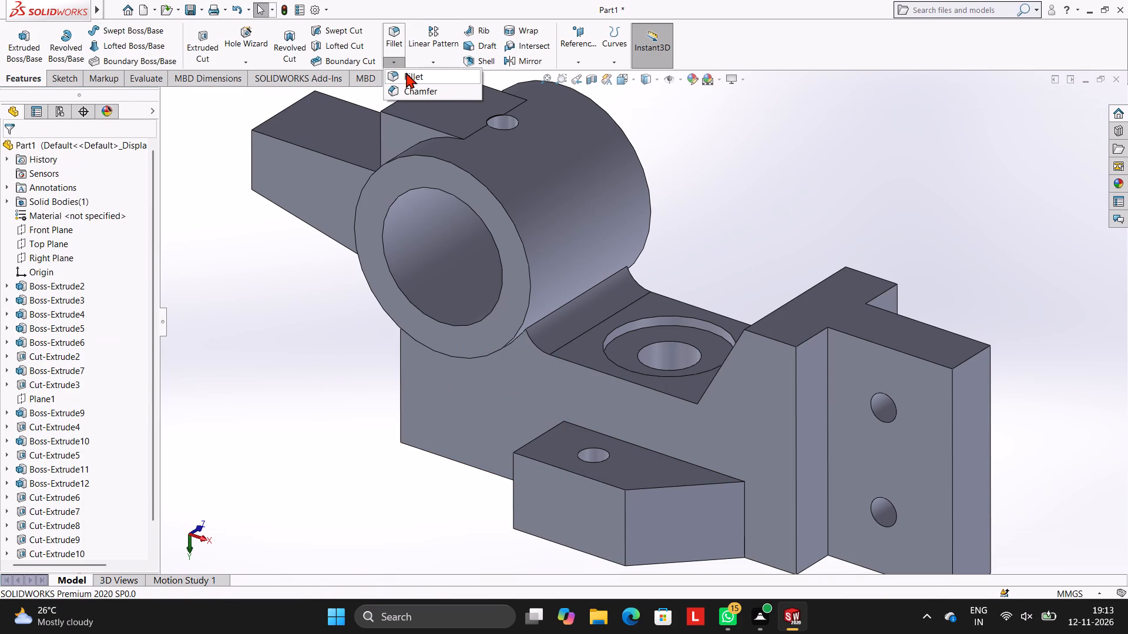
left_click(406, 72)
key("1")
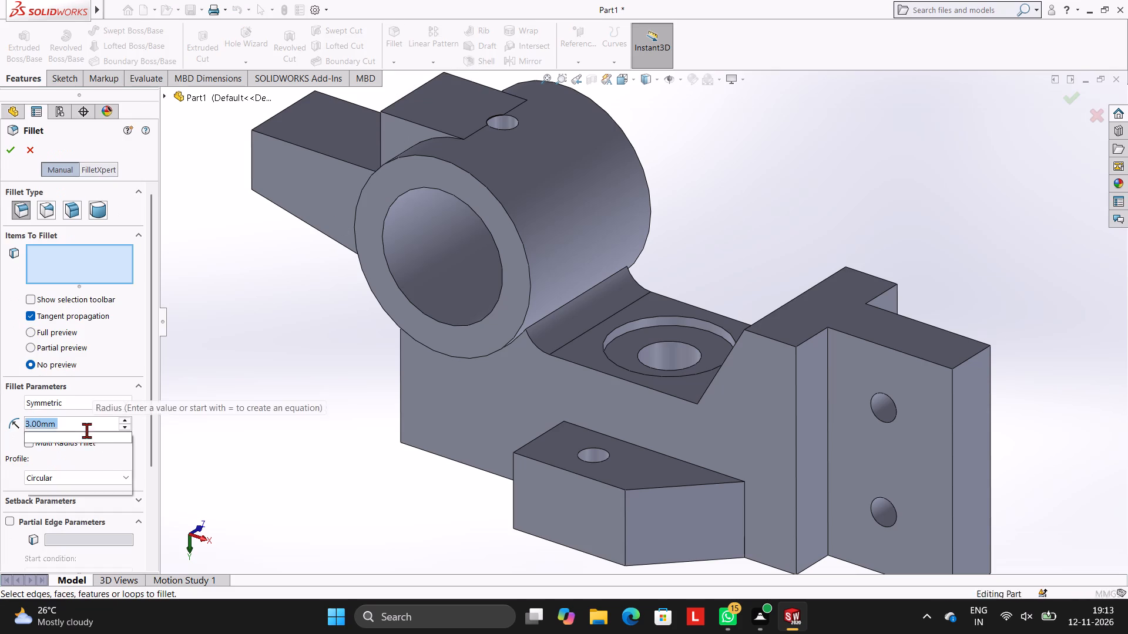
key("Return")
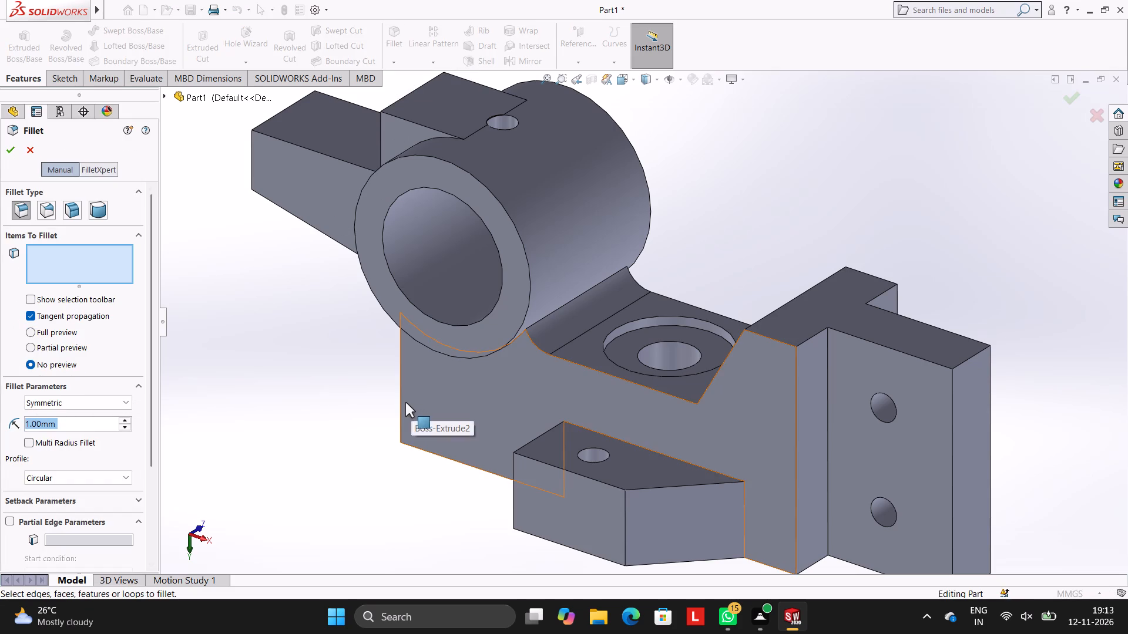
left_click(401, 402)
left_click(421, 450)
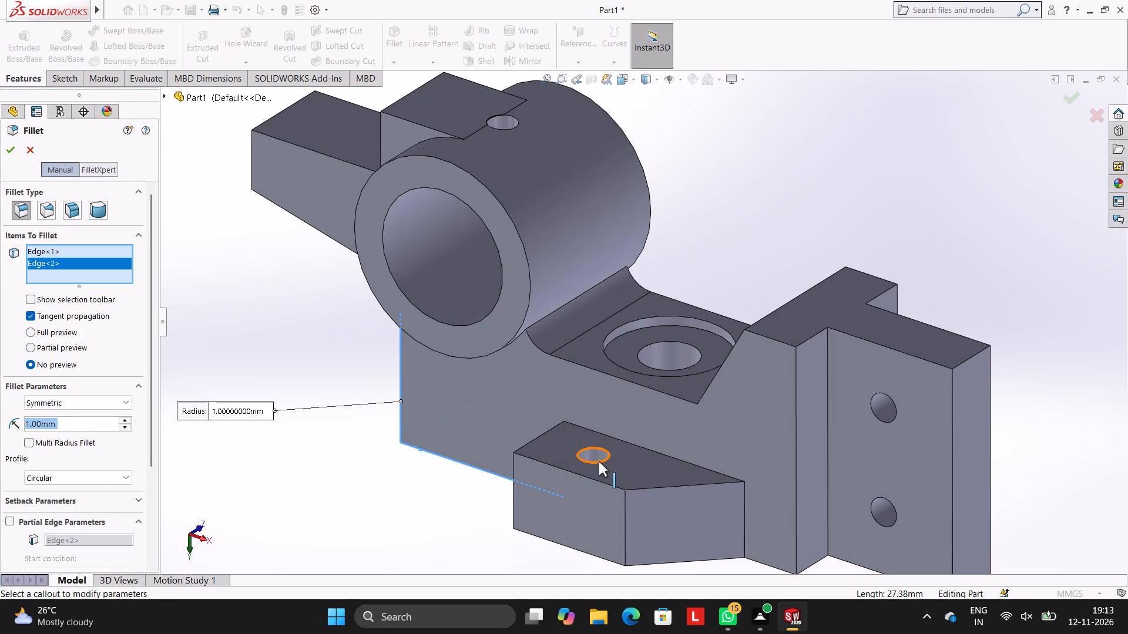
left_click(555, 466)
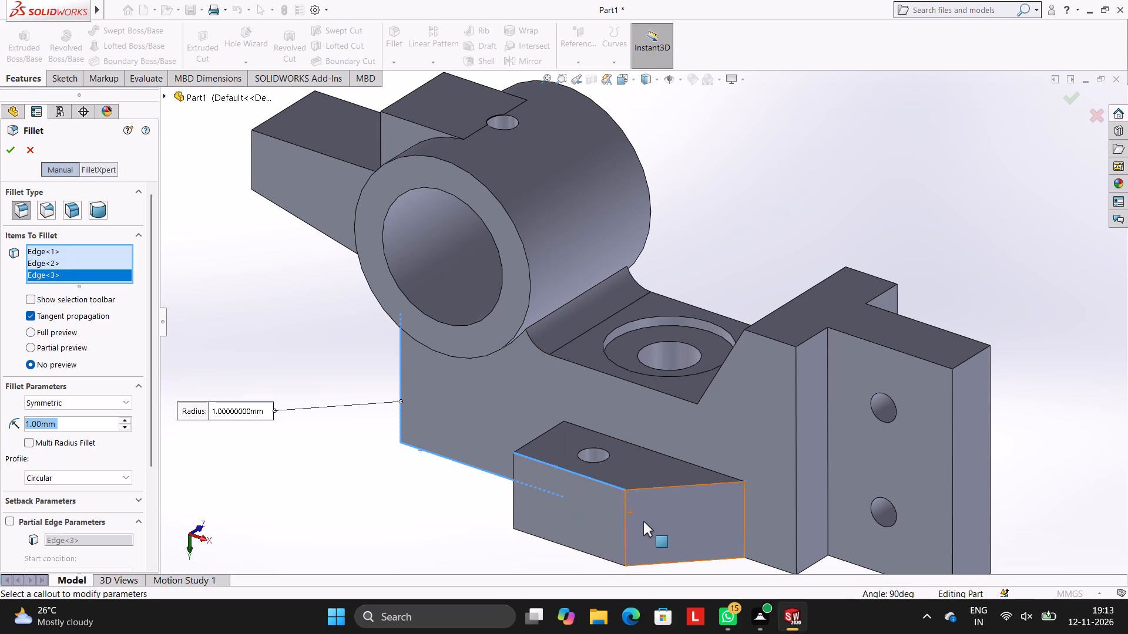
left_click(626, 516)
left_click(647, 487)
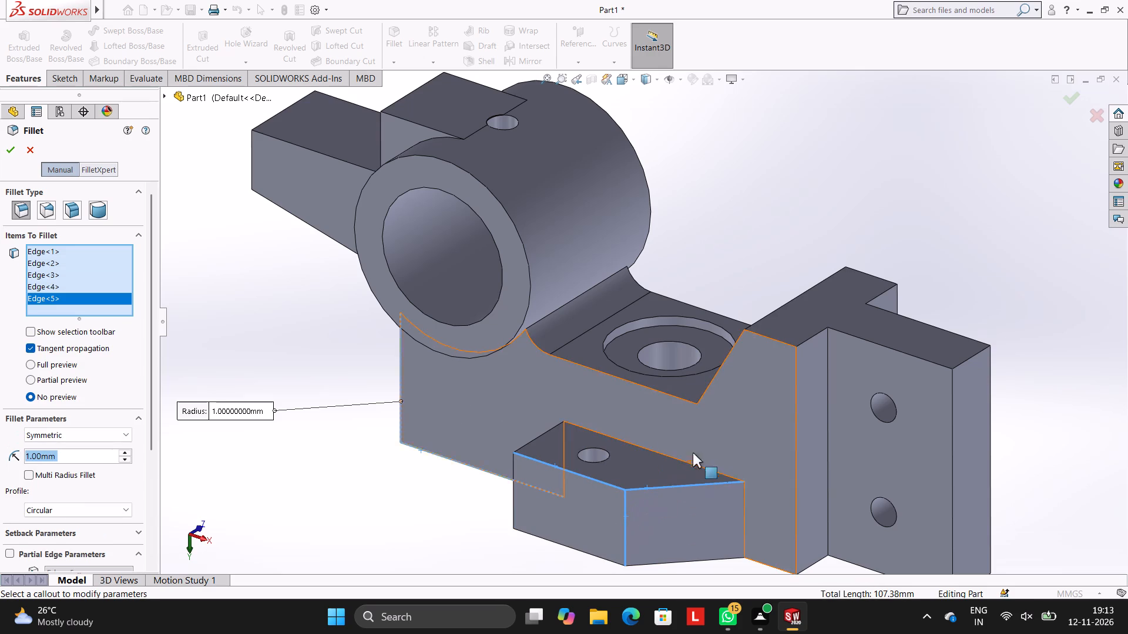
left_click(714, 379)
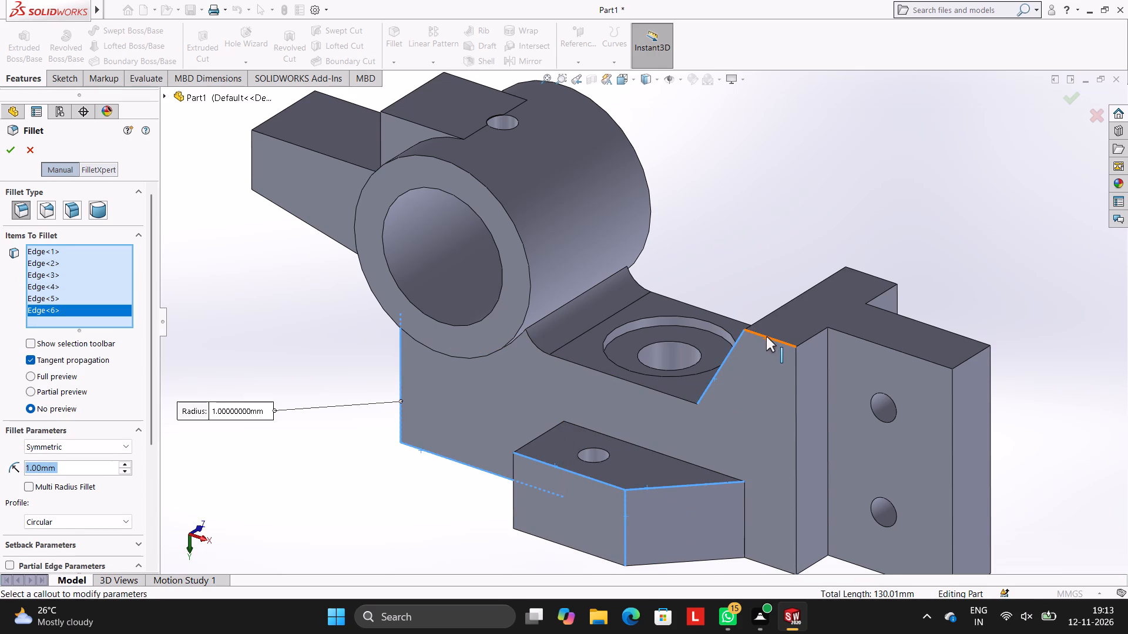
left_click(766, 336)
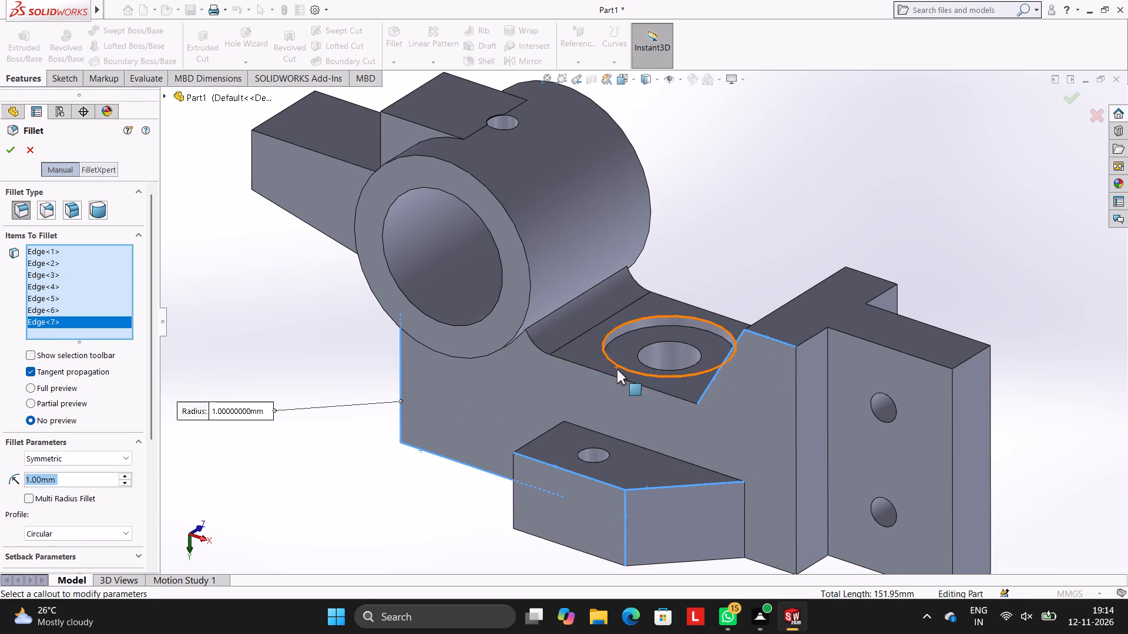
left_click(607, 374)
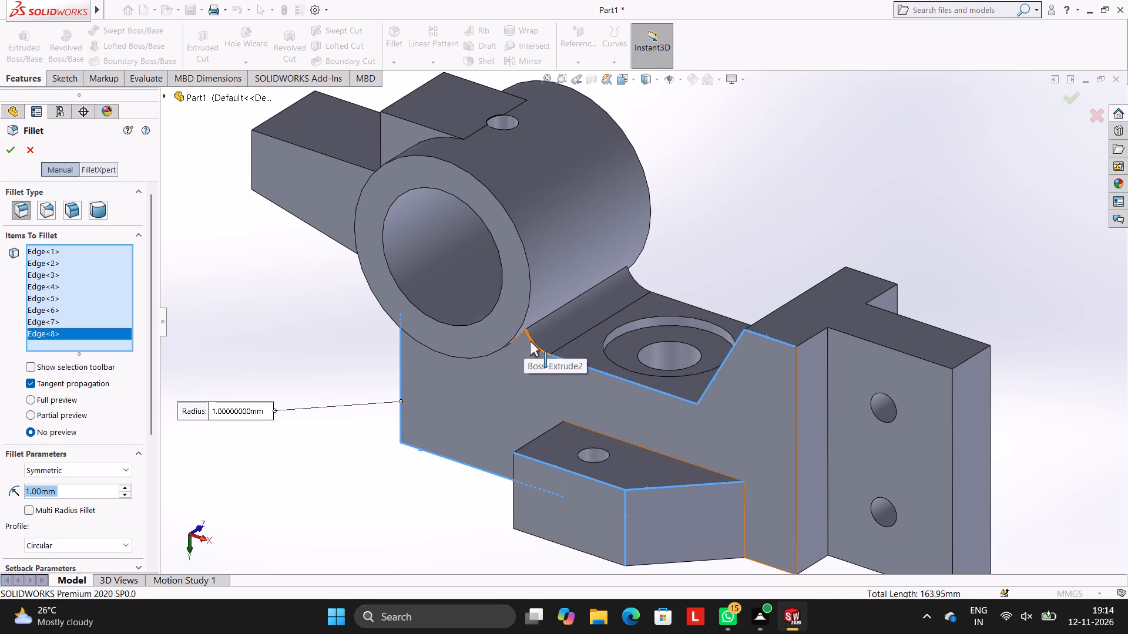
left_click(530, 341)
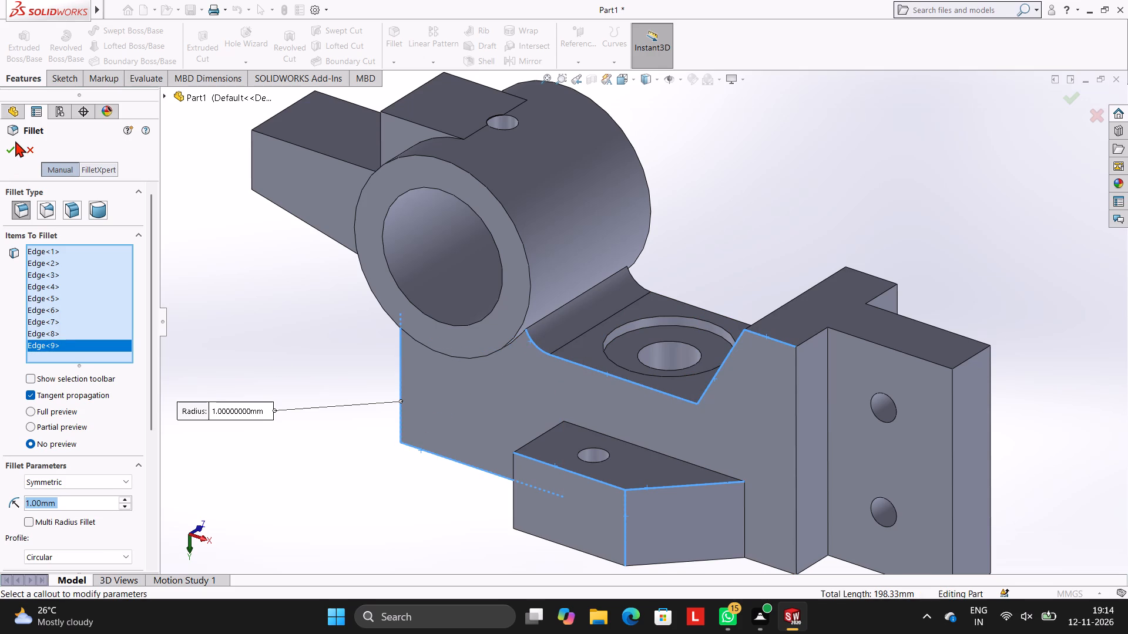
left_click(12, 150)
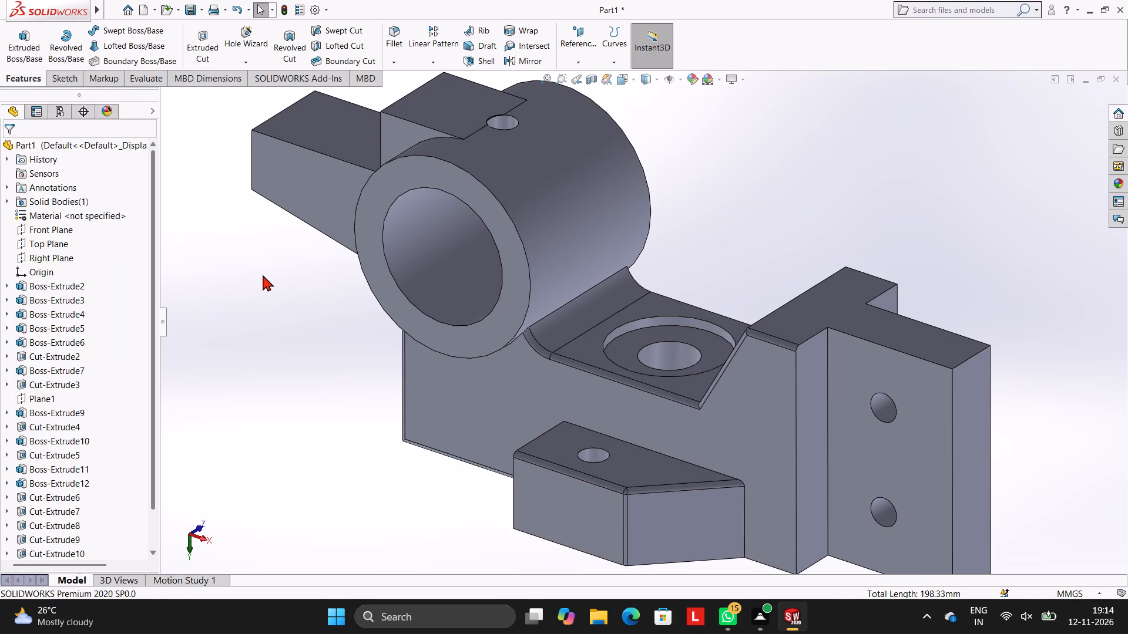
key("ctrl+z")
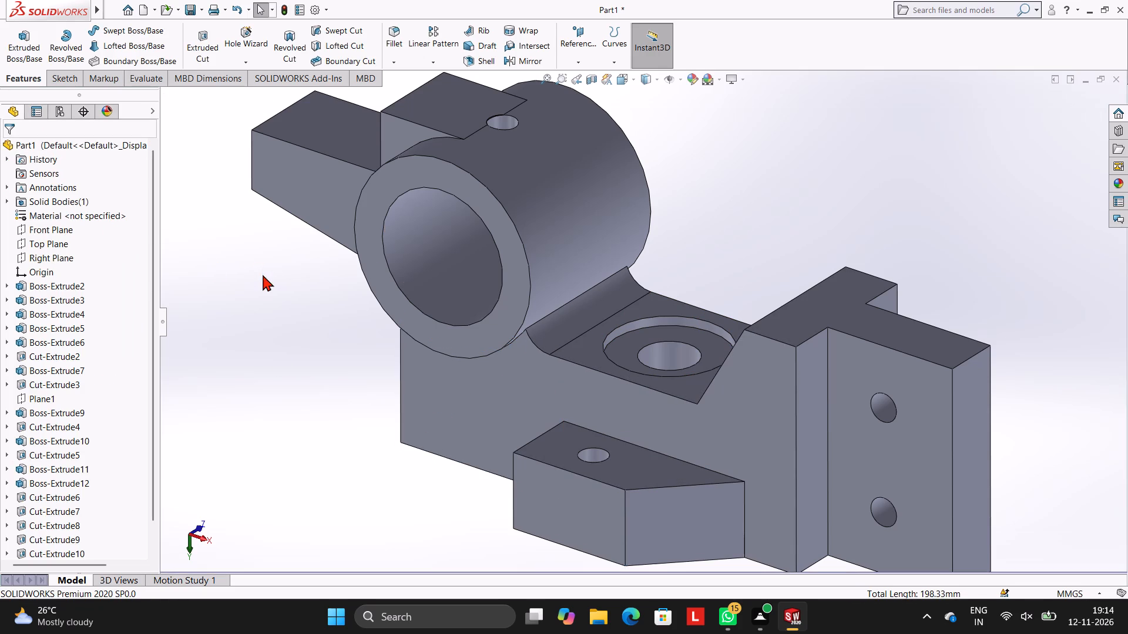
Fillet the body side face's upper, lower and vertical end edges and the near lug's two outer upper edges with a 2 mm radius.
left_click(398, 65)
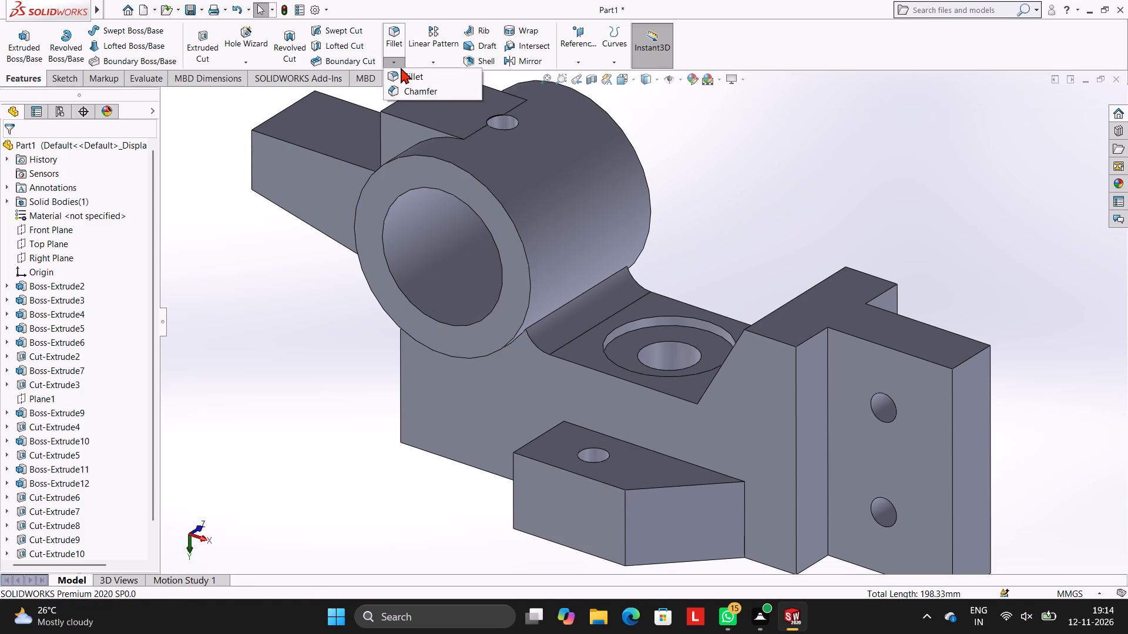
left_click(401, 72)
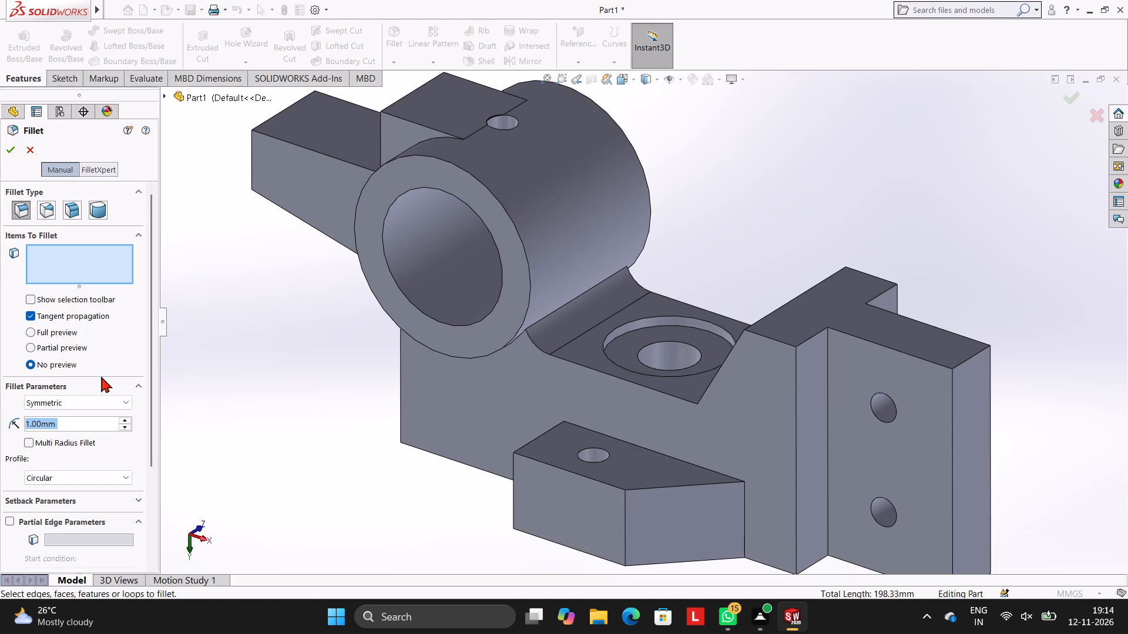
key("2")
key("Return")
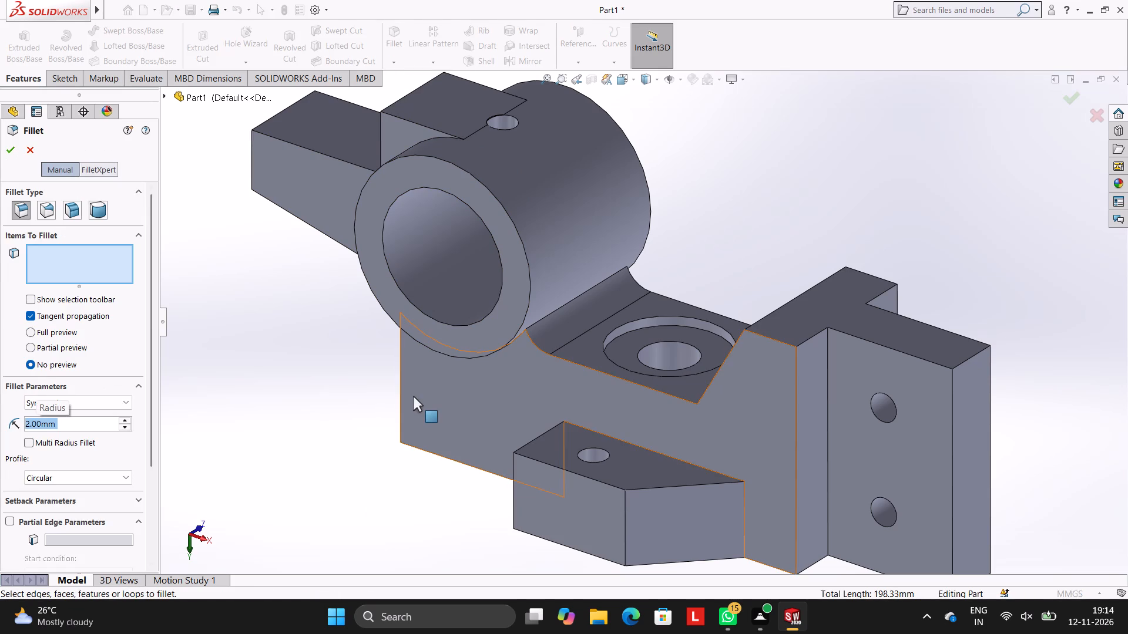
left_click(399, 396)
left_click(417, 447)
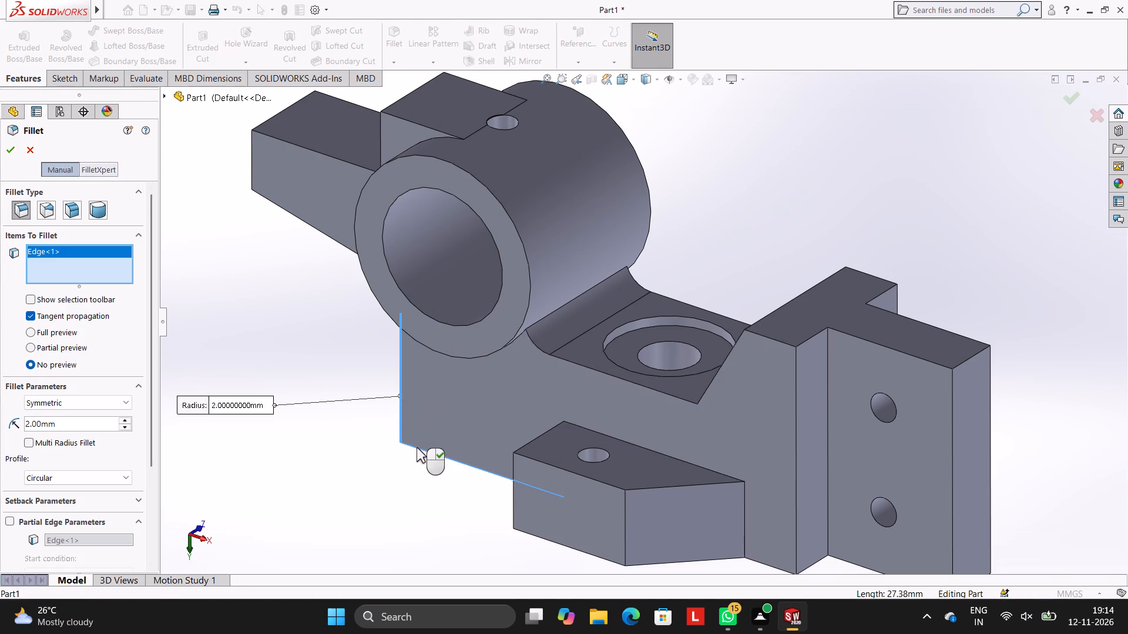
left_click(566, 361)
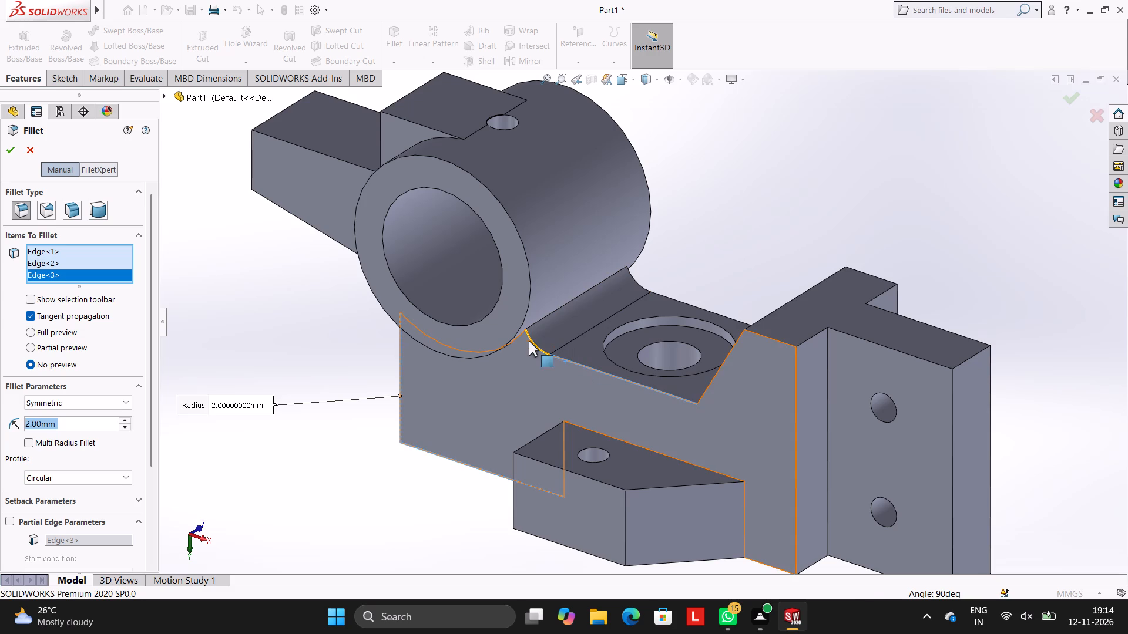
left_click(532, 342)
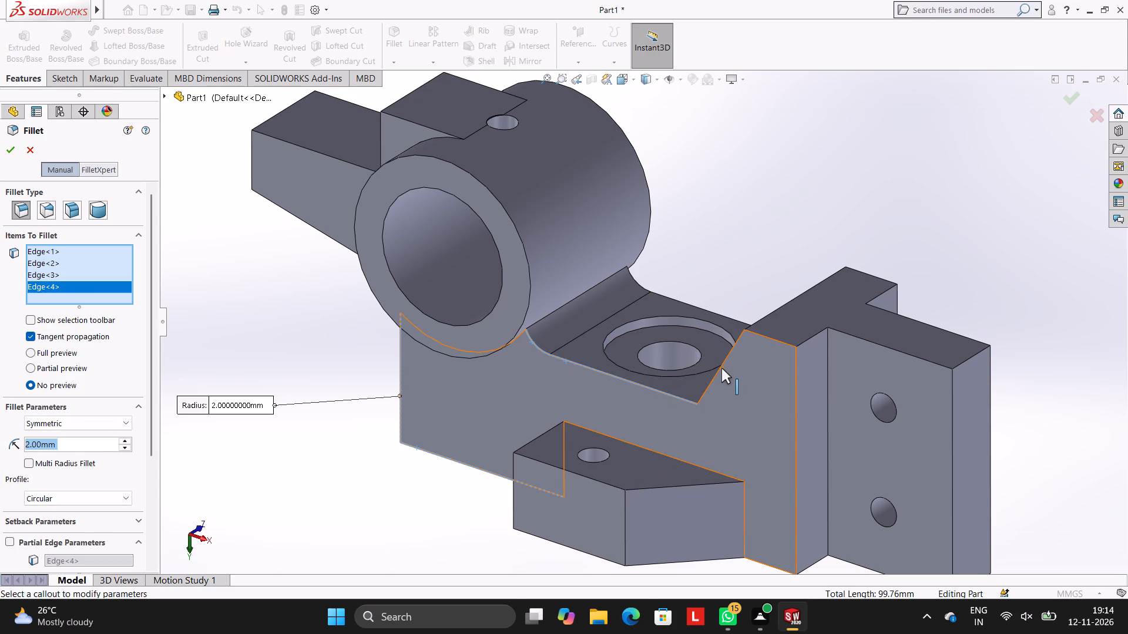
left_click(720, 368)
left_click(768, 336)
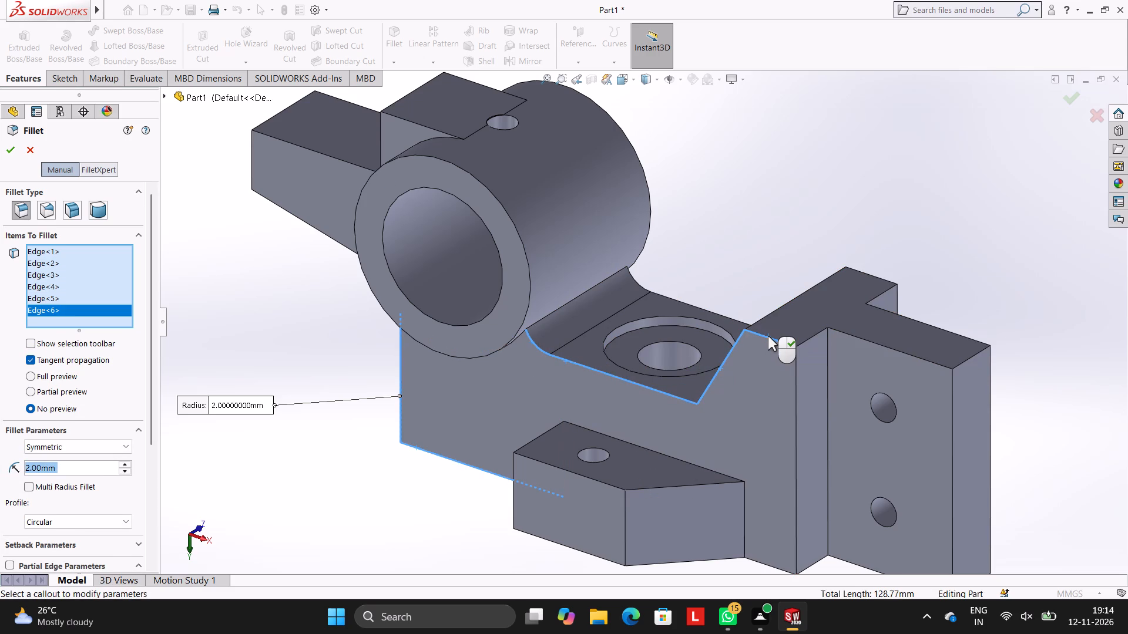
left_click(797, 376)
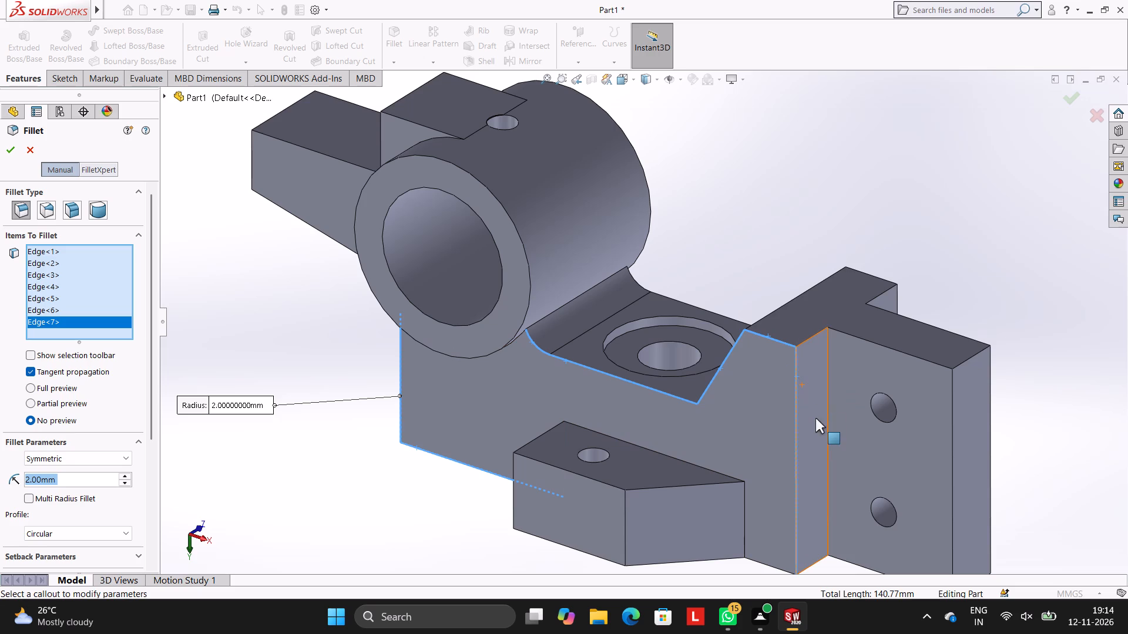
left_click(565, 470)
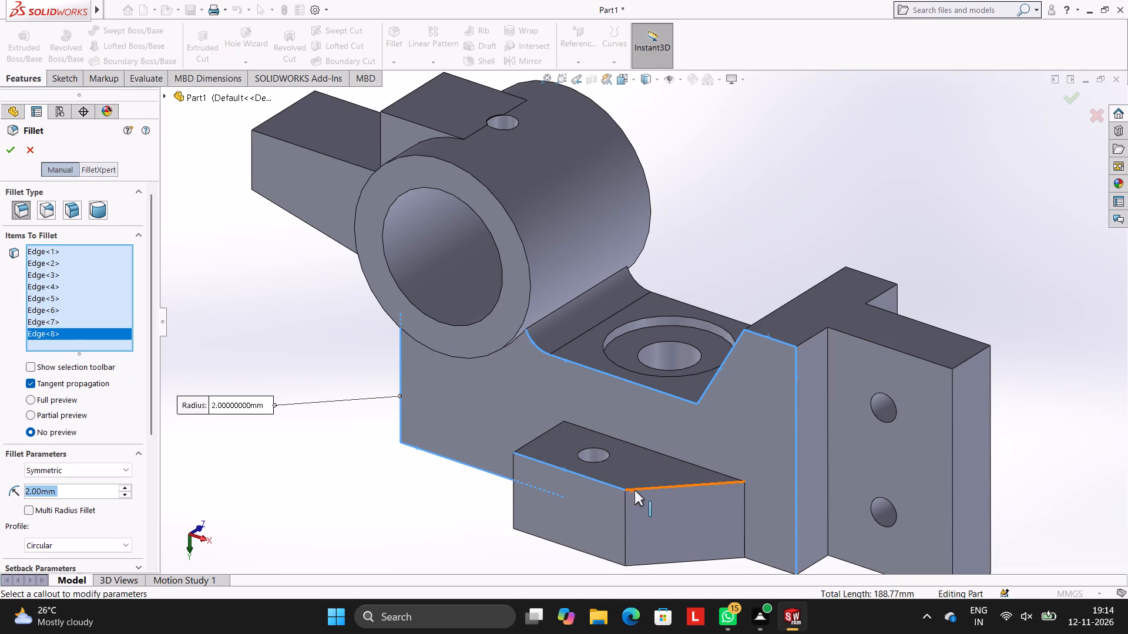
left_click(634, 490)
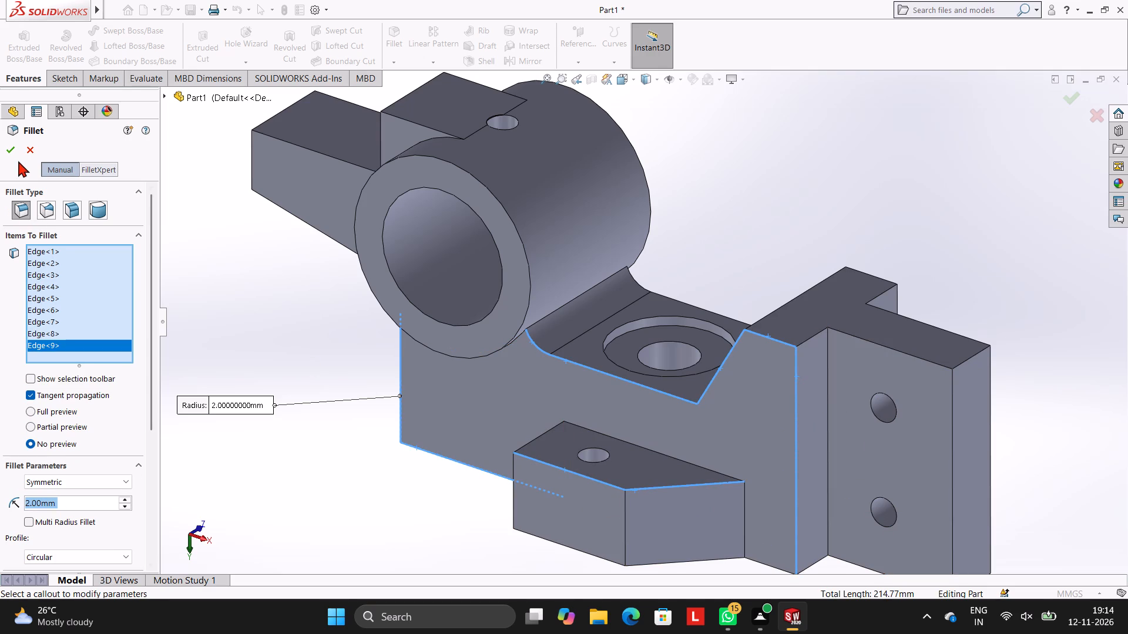
left_click(11, 153)
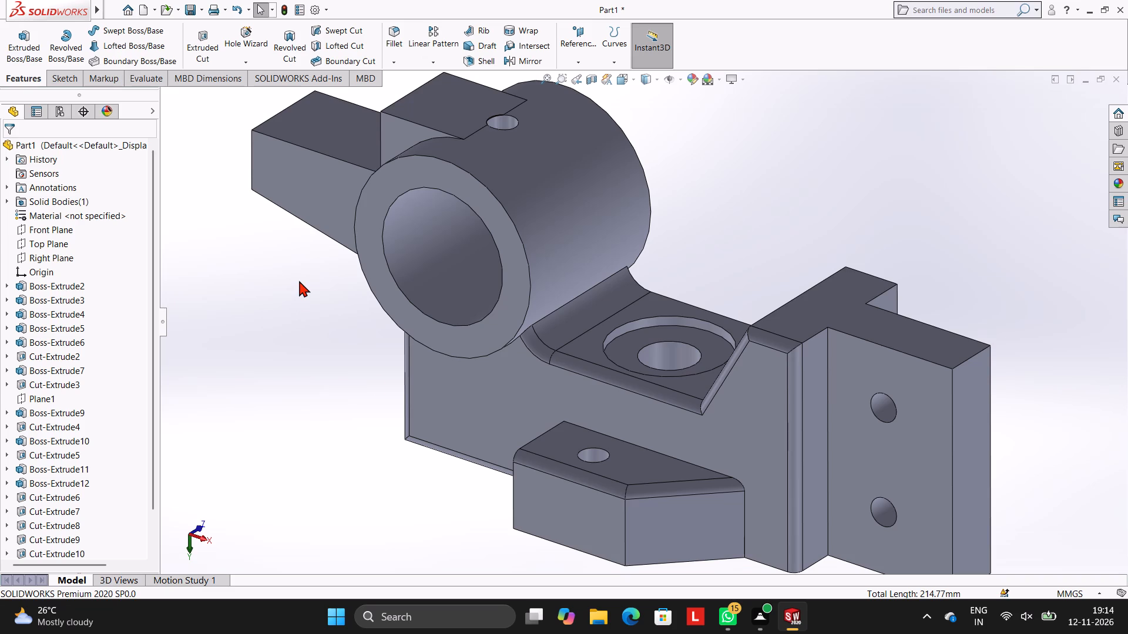
Fillet the inner edge where the near lug's upper face meets the body's side face with a 2 mm radius.
scroll(791, 430, "down", 3)
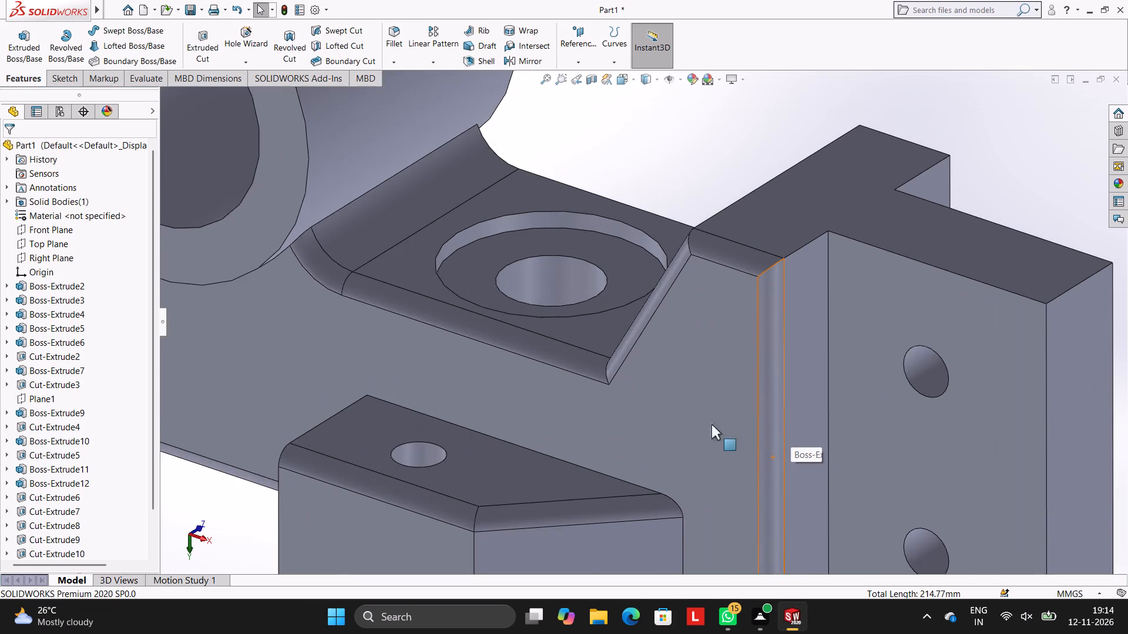
scroll(585, 356, "up", 3)
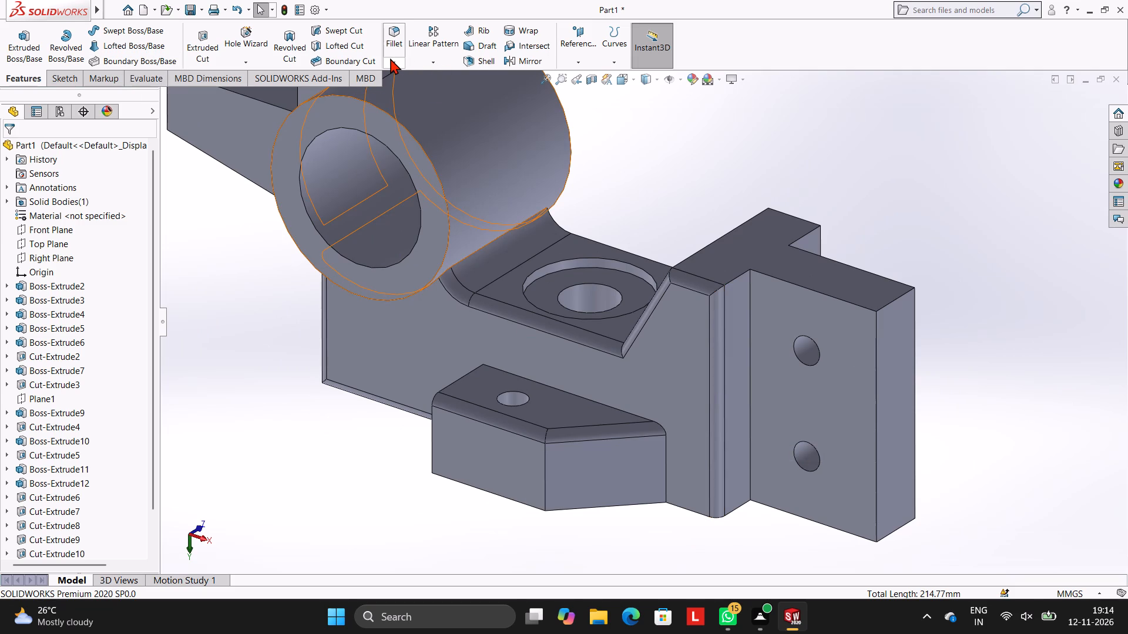
left_click(390, 60)
left_click(398, 59)
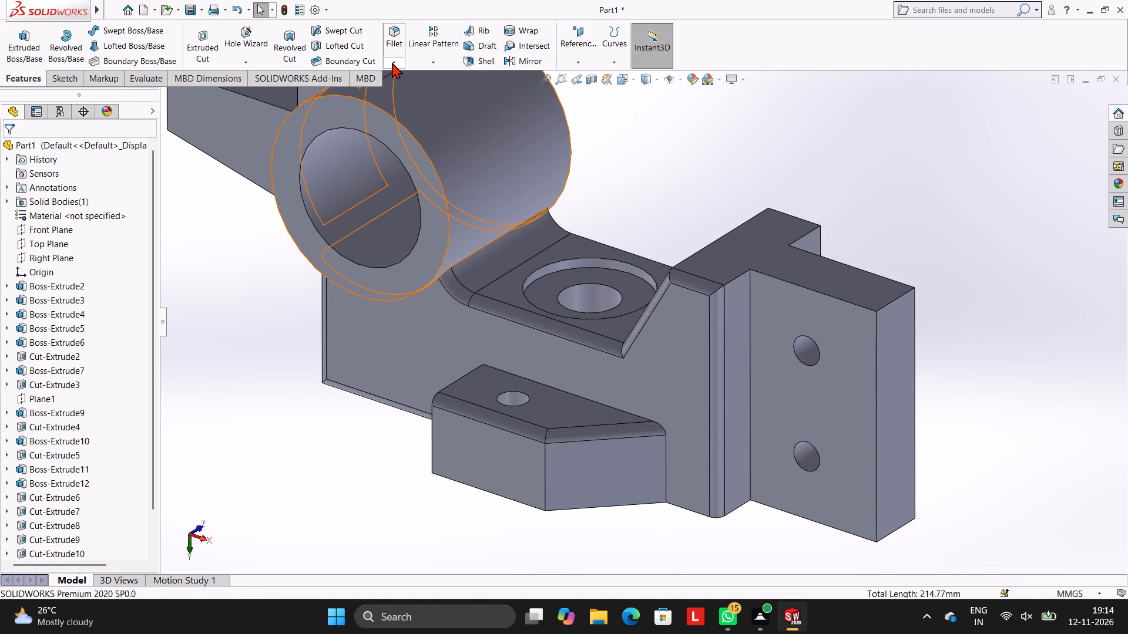
left_click(392, 62)
left_click(399, 74)
scroll(549, 361, "down", 3)
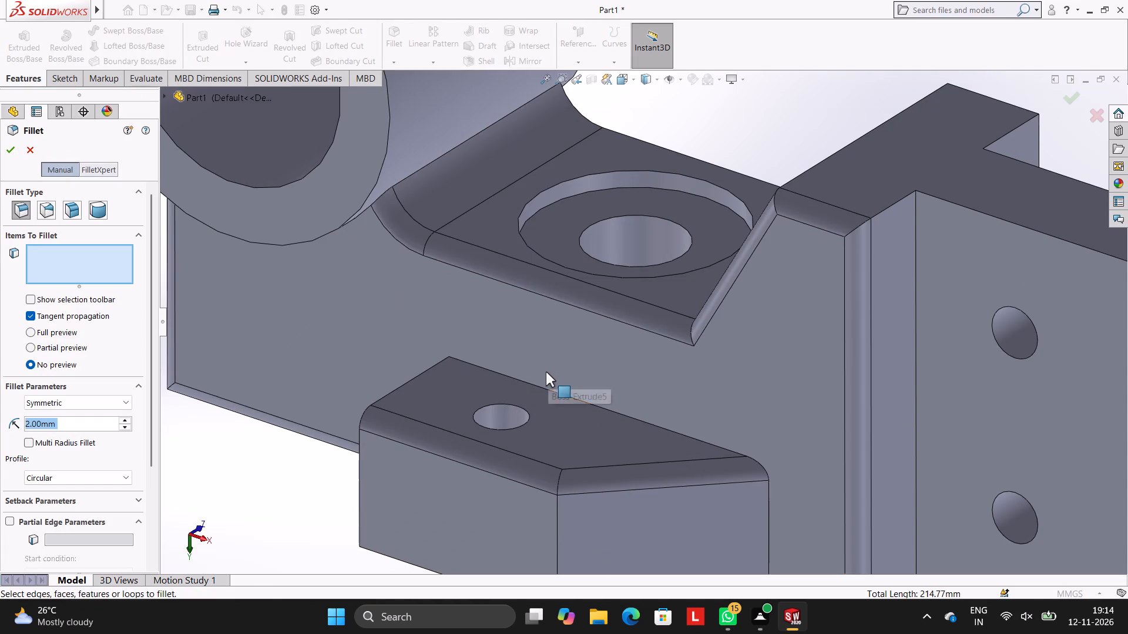
left_click(519, 379)
scroll(616, 352, "up", 3)
left_click(11, 150)
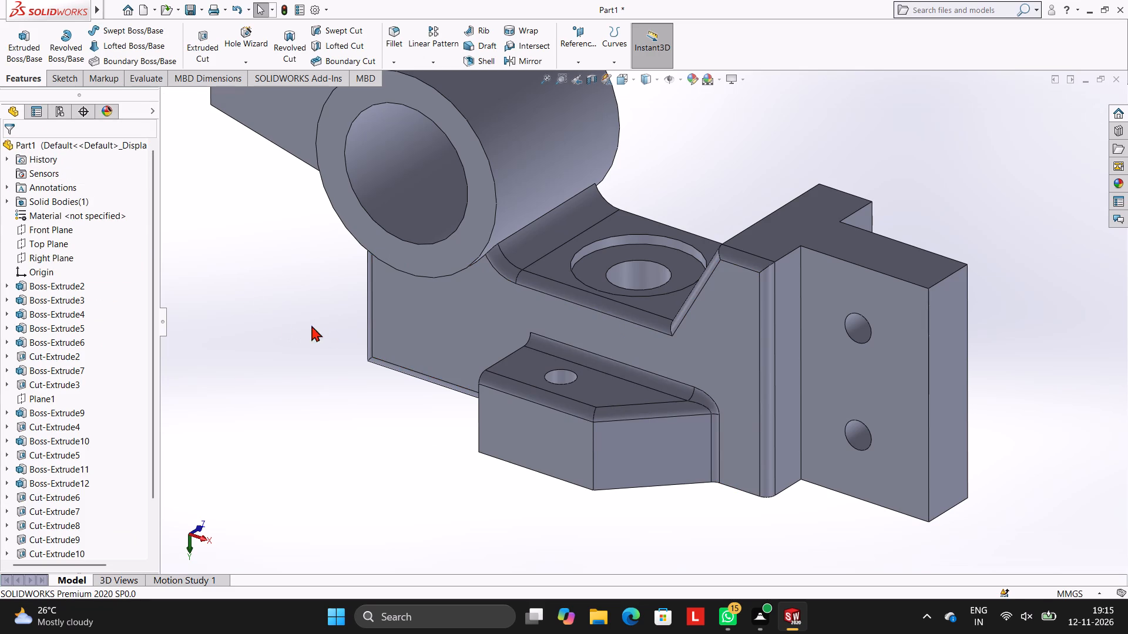
Fillet the upper and outer vertical edges of the near lug's flat end face with a 2 mm radius.
scroll(703, 180, "up", 1)
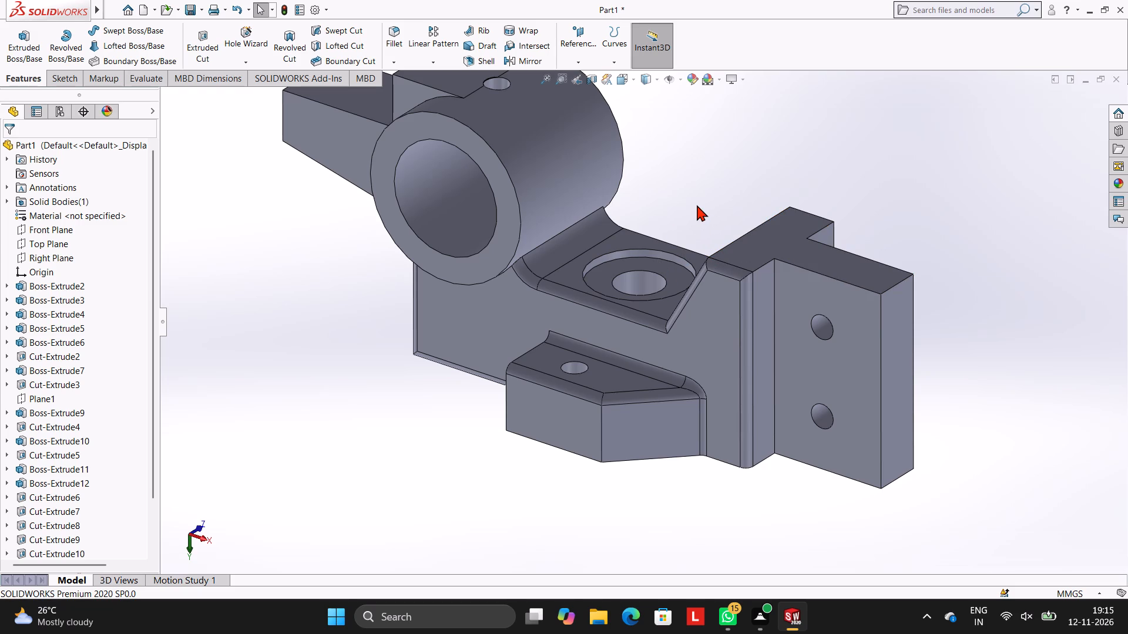
middle_click_drag(677, 213, 734, 225)
left_click(398, 62)
left_click(399, 76)
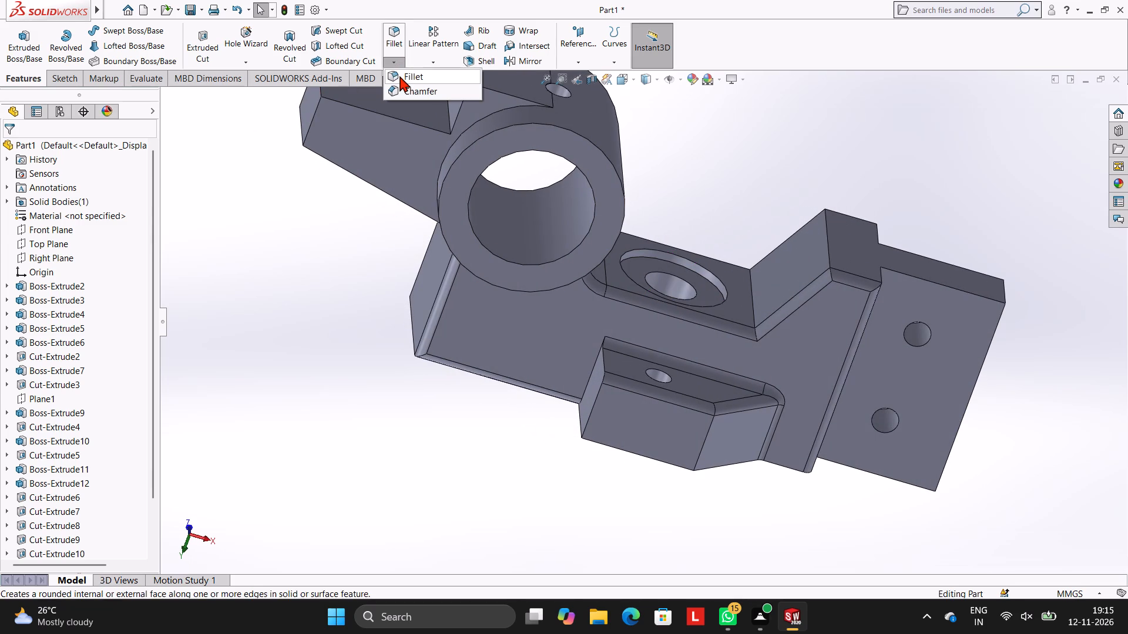
left_click(604, 367)
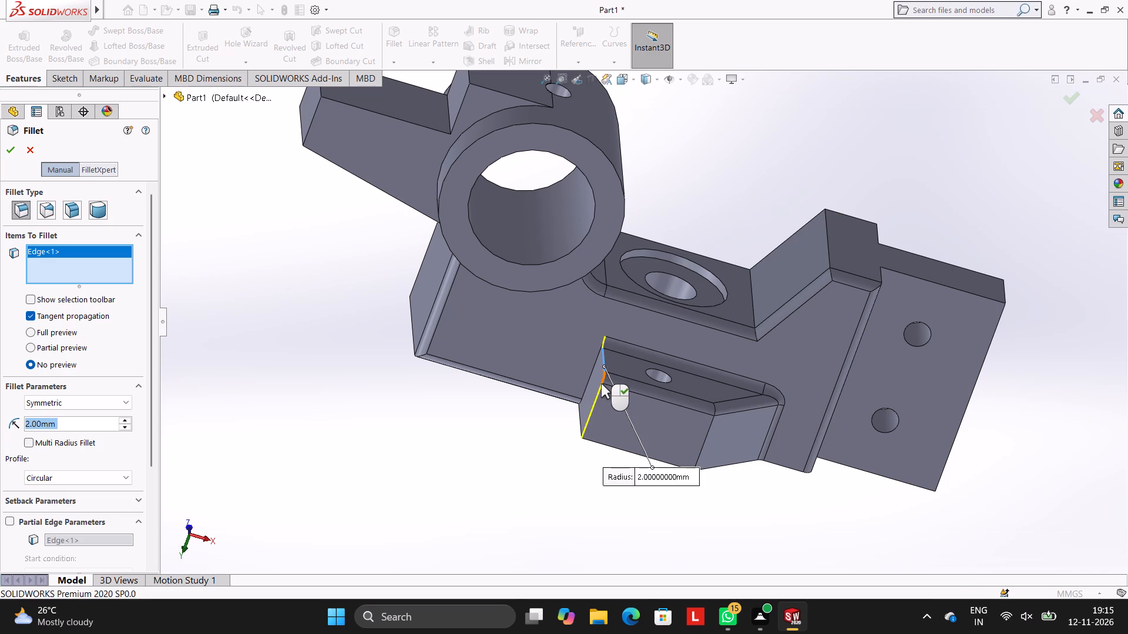
left_click(600, 388)
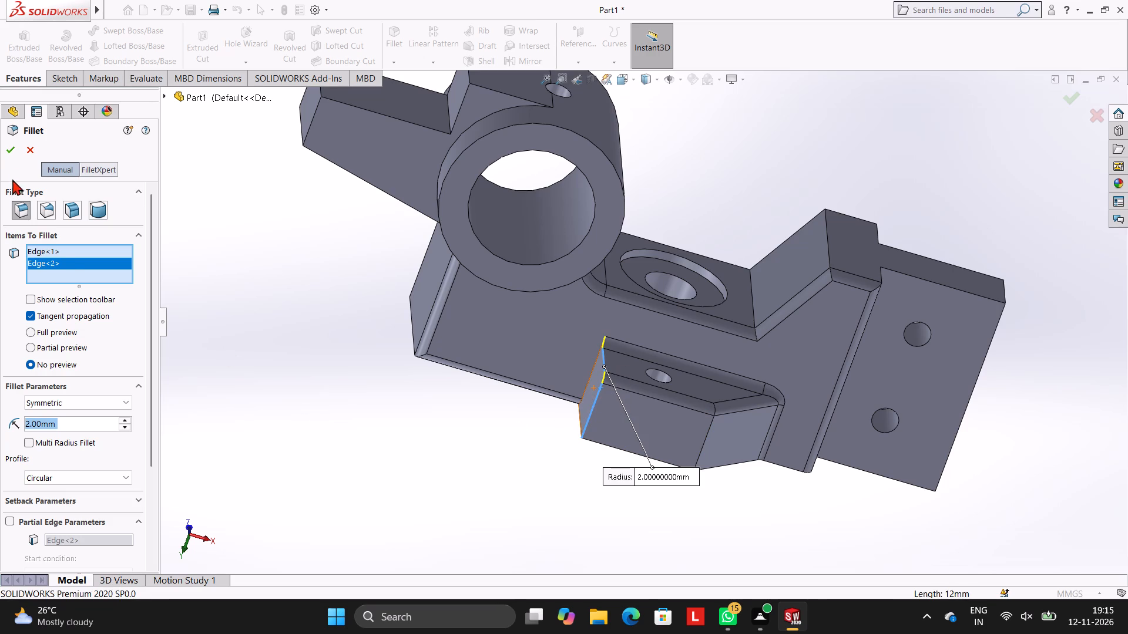
left_click(4, 149)
left_click(361, 287)
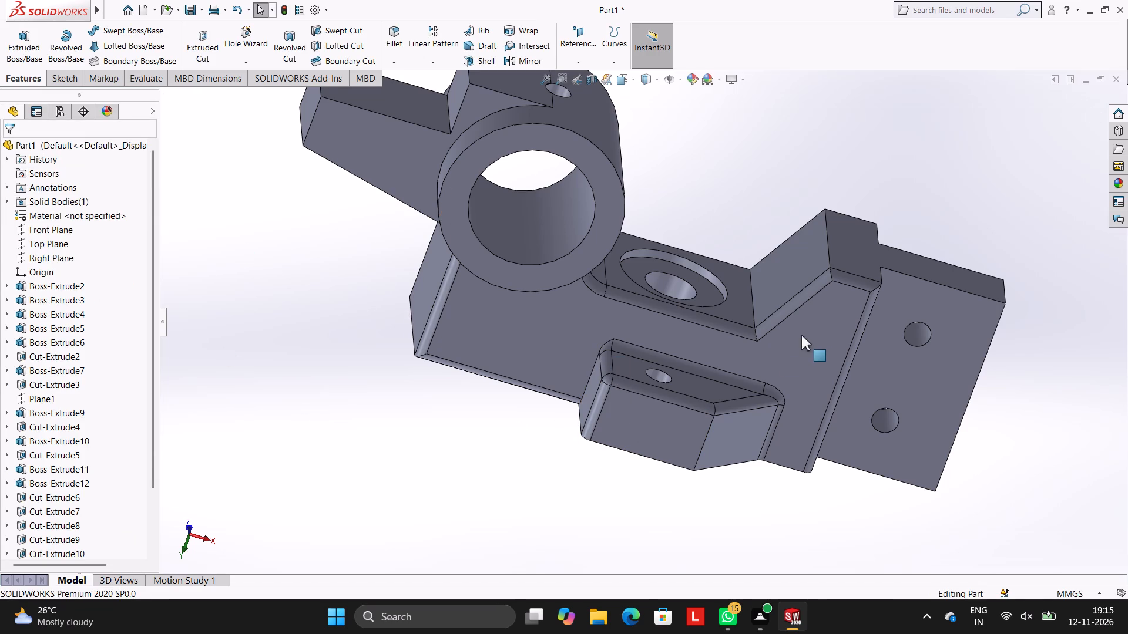
Fillet the near lug's vertical edge between its flat outer face and its angled face with a 2 mm radius.
middle_click_drag(792, 328, 766, 316)
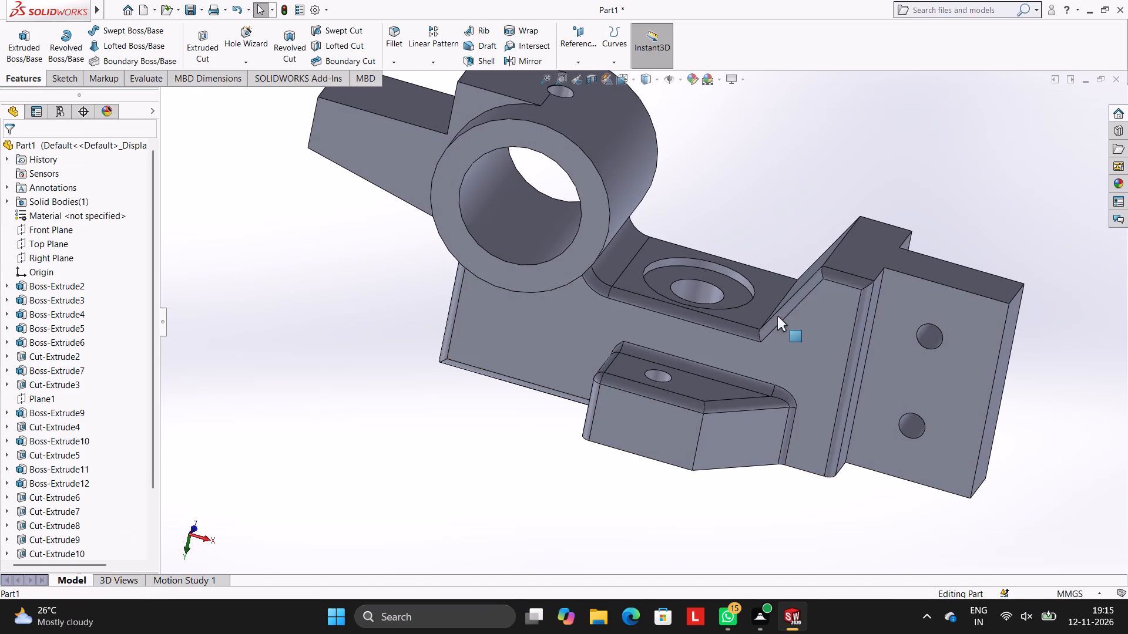
middle_click_drag(777, 316, 755, 318)
scroll(694, 301, "down", 3)
left_click(384, 64)
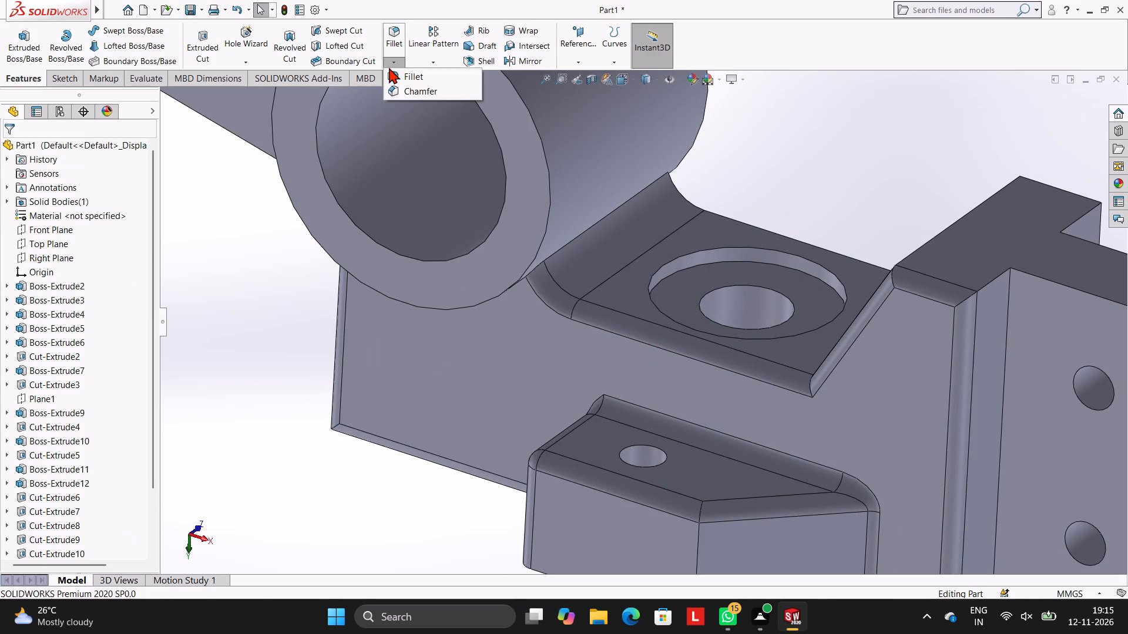
left_click(399, 75)
scroll(627, 437, "up", 3)
scroll(638, 427, "down", 2)
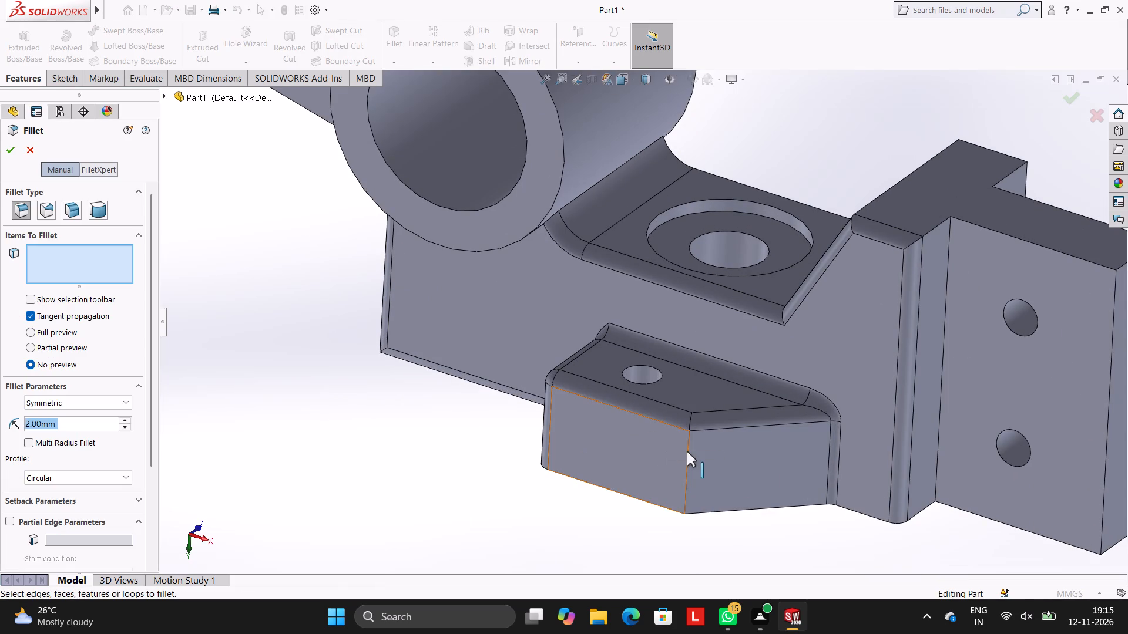
left_click(687, 451)
left_click(5, 147)
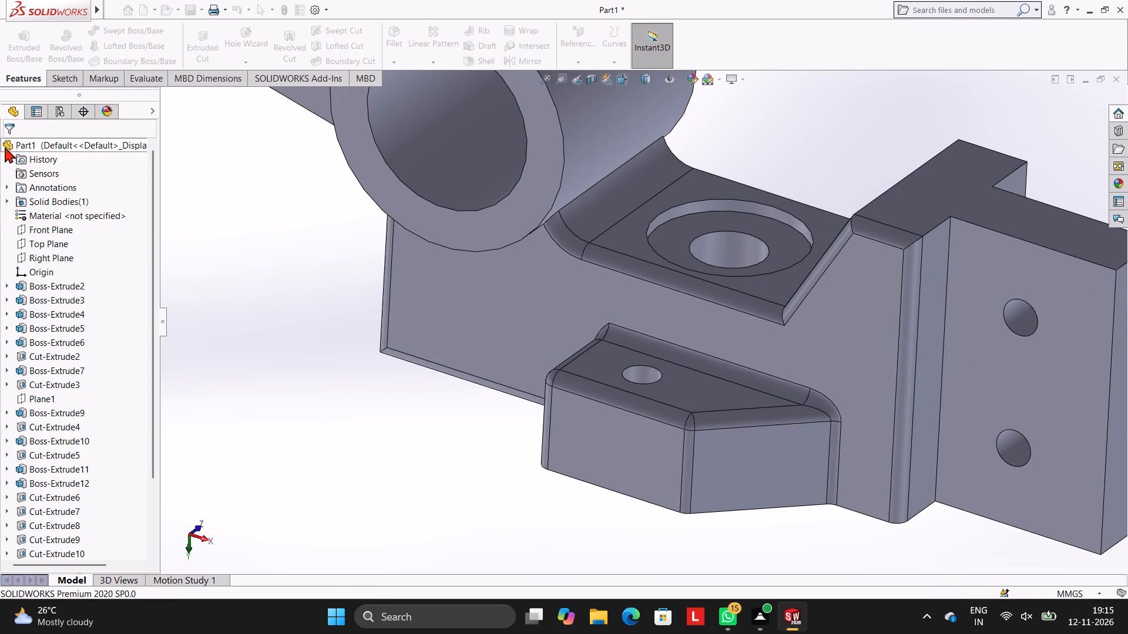
left_click(281, 252)
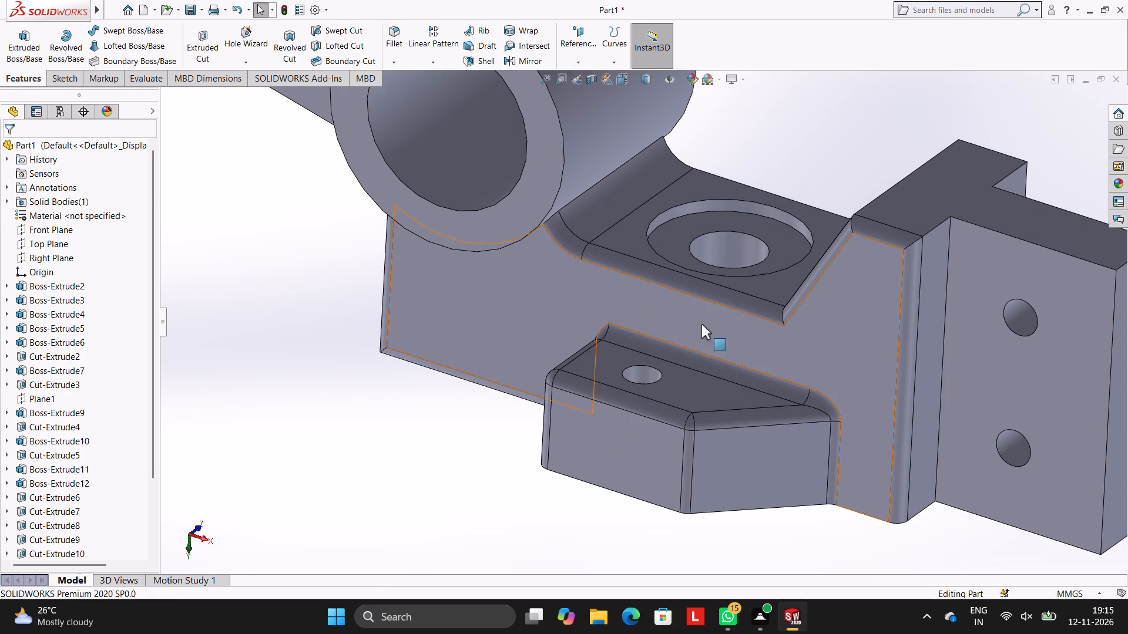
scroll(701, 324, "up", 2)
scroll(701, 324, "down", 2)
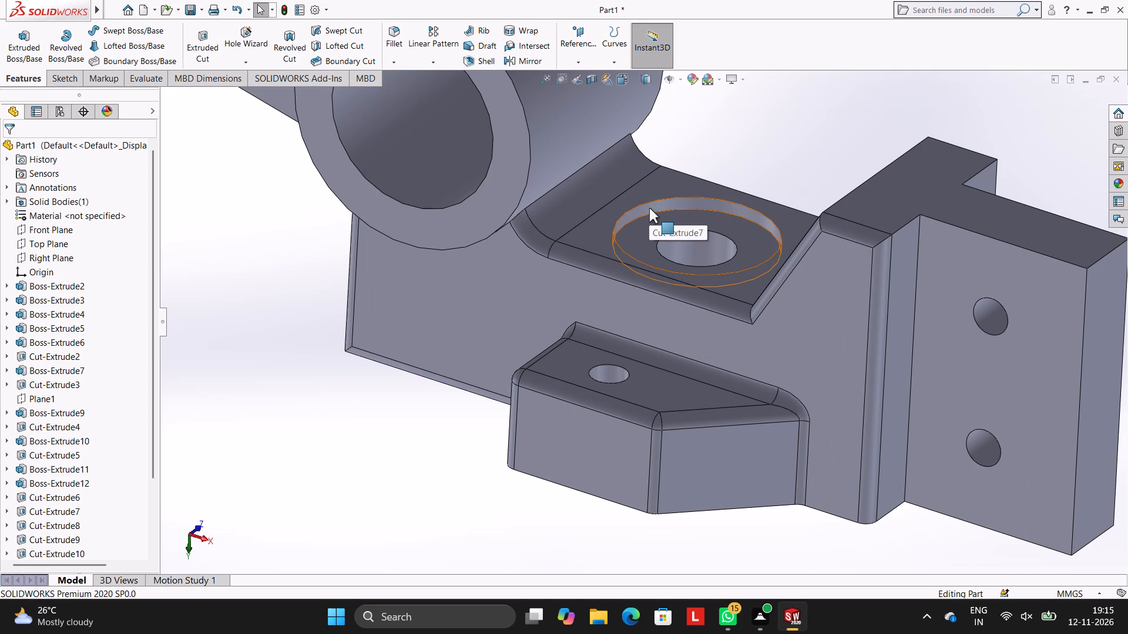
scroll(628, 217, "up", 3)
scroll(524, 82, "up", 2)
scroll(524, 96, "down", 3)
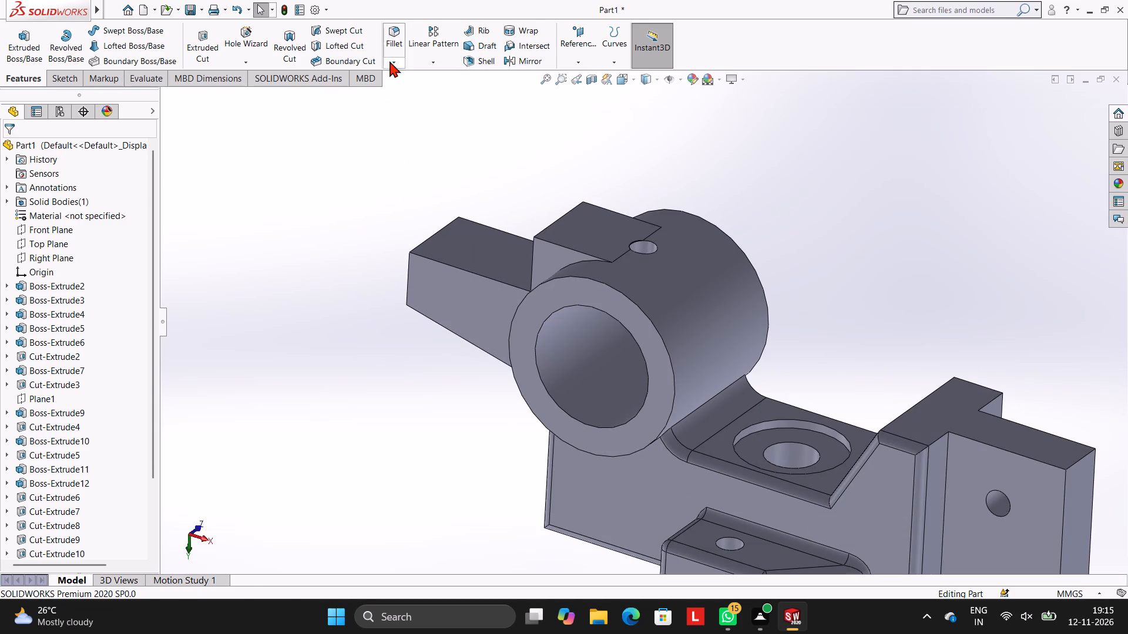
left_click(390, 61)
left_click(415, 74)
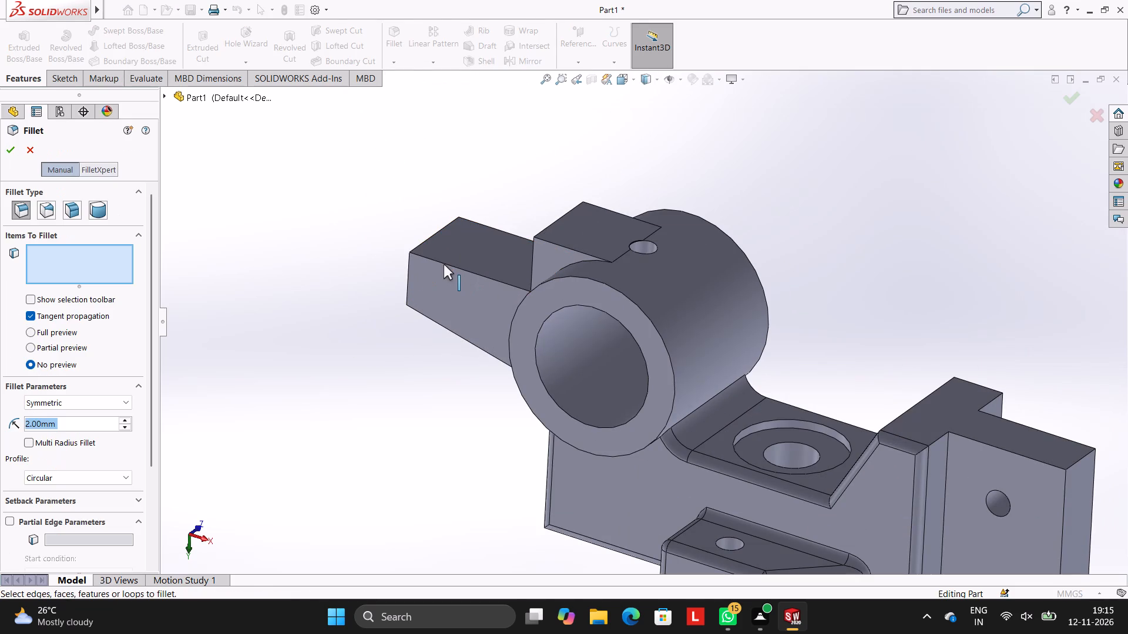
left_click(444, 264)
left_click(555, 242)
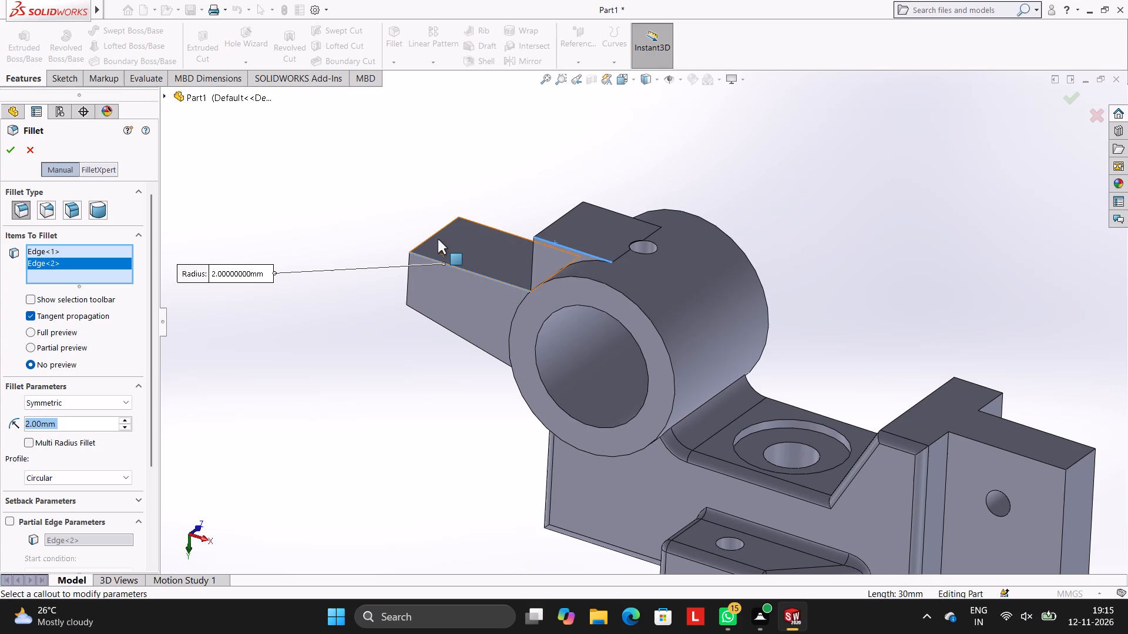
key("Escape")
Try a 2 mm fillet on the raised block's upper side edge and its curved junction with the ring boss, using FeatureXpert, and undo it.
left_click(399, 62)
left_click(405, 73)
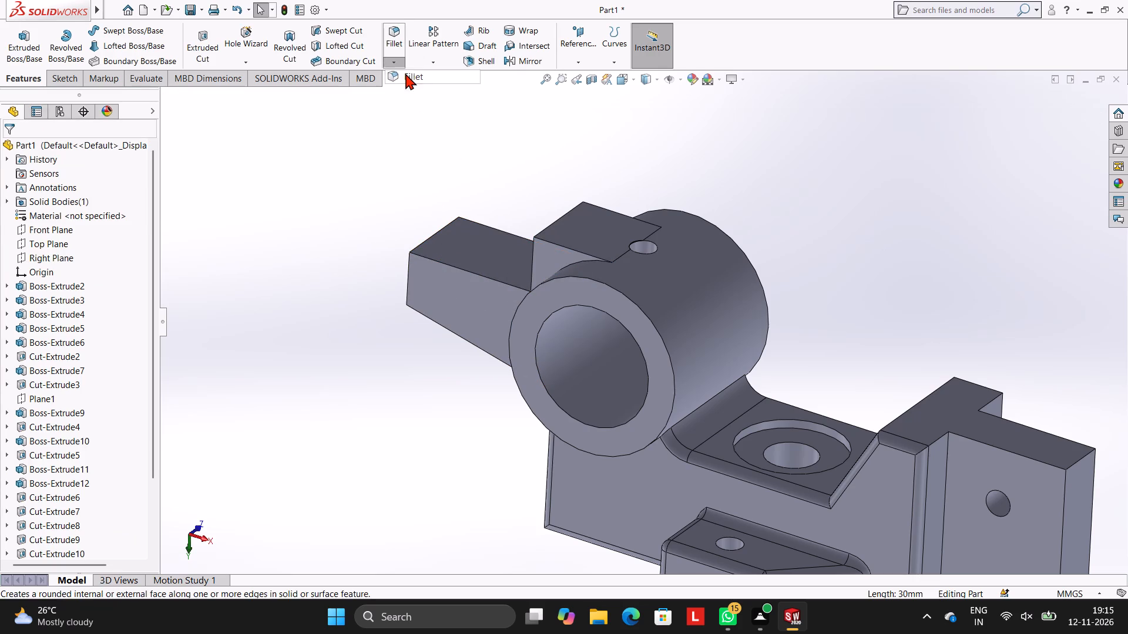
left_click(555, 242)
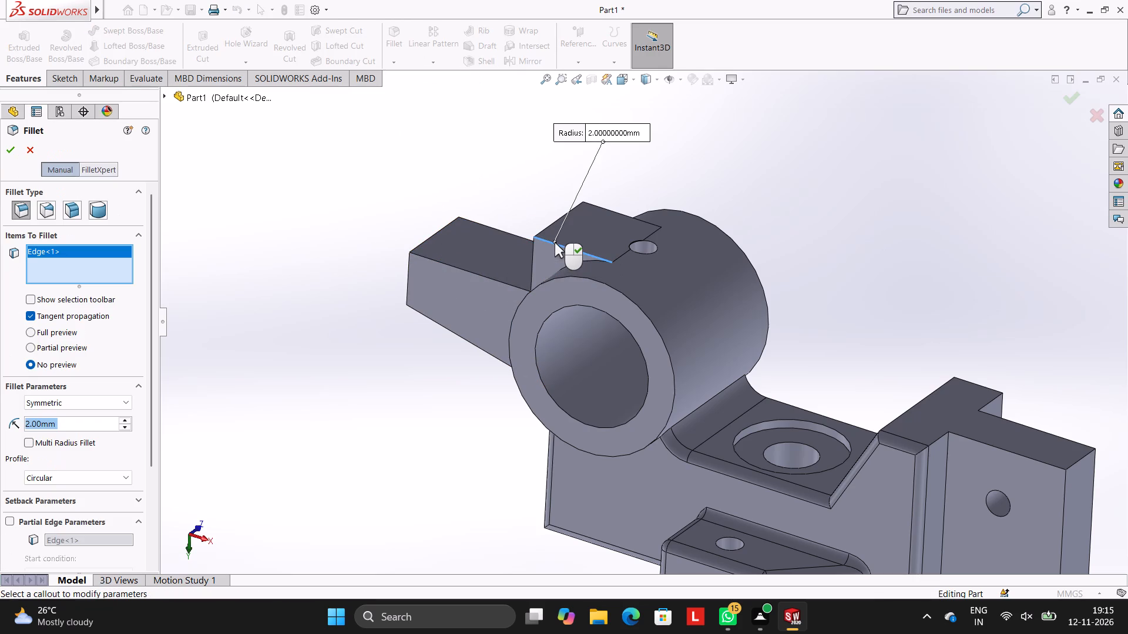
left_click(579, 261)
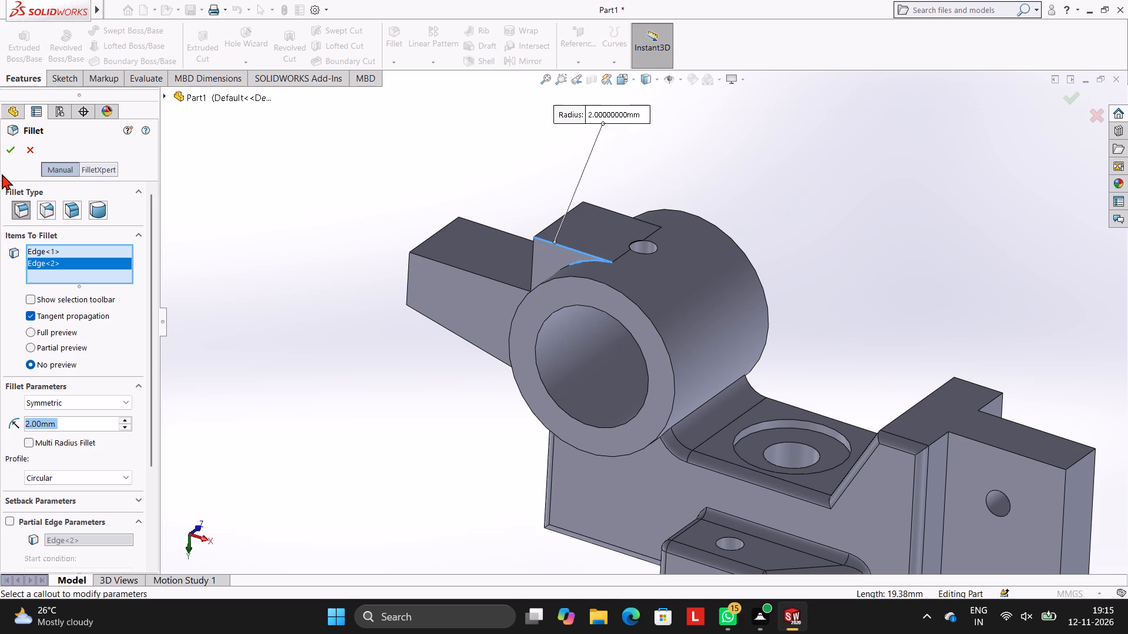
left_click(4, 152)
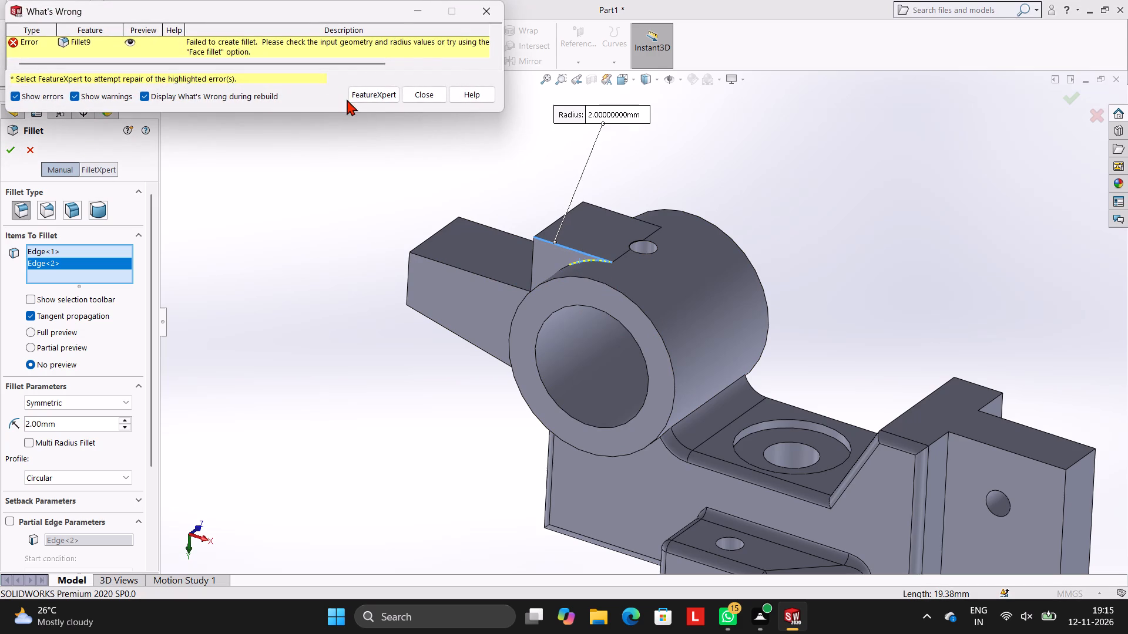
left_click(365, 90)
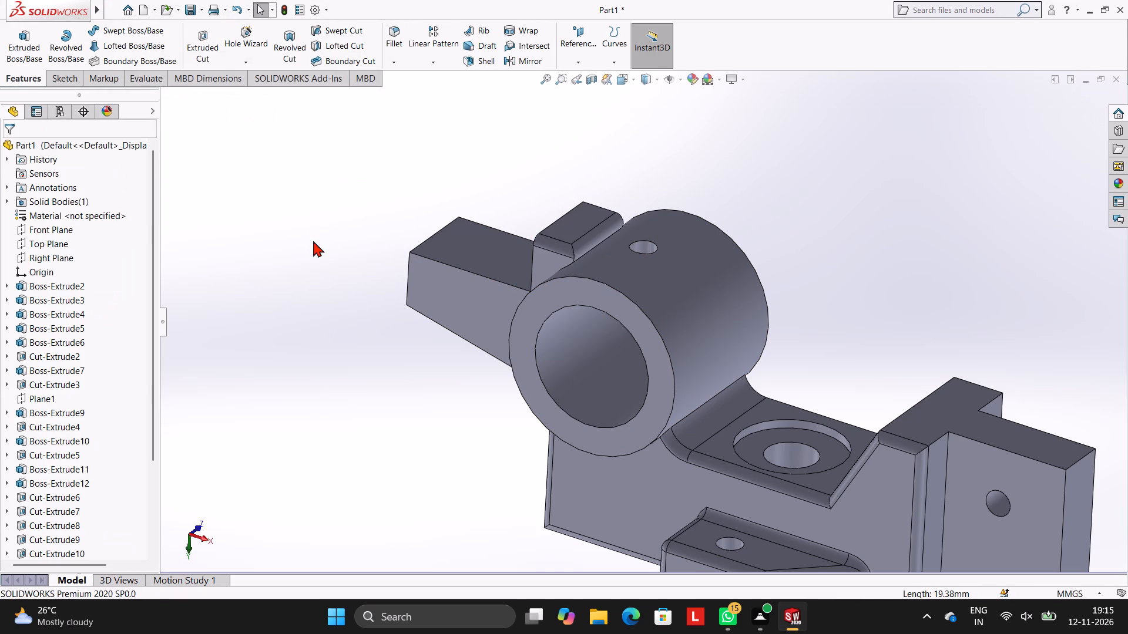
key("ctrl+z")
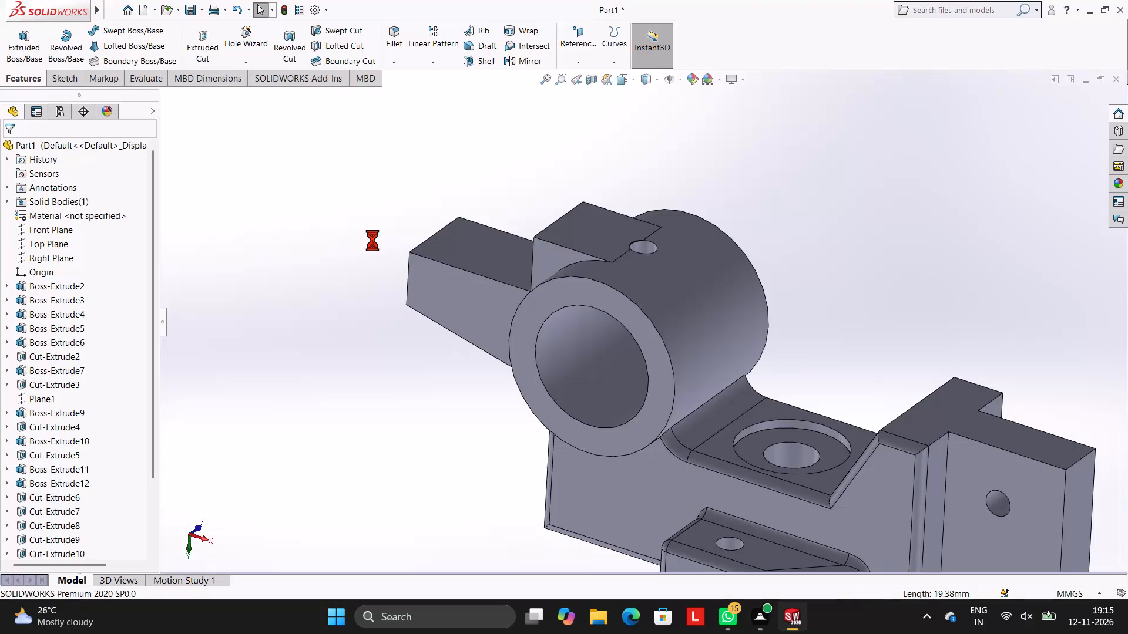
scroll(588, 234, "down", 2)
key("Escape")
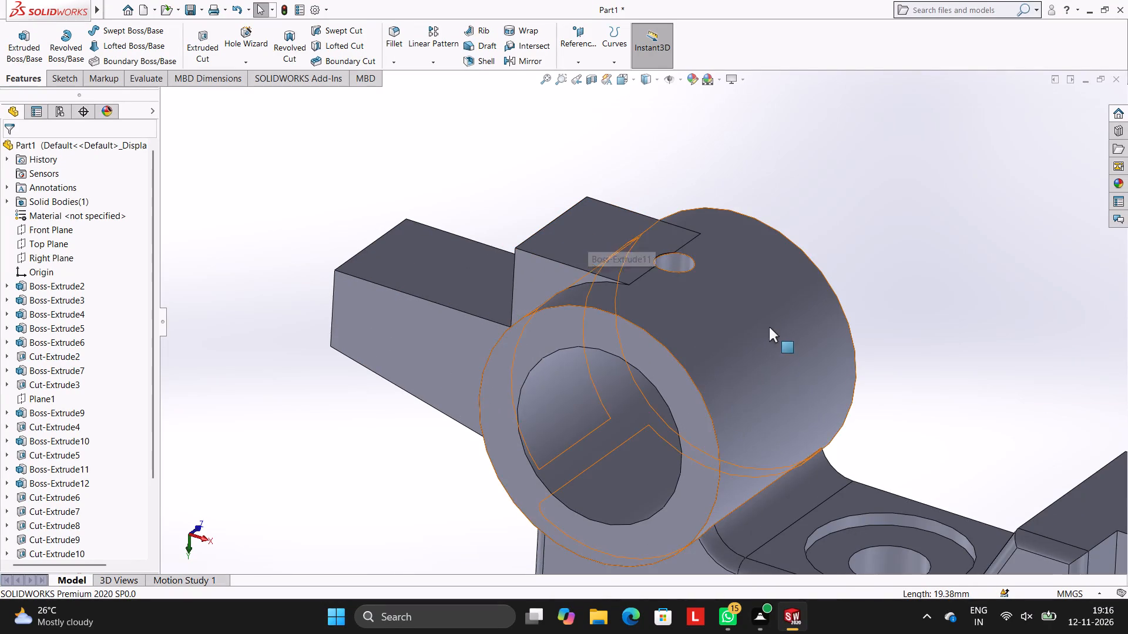
Fillet the upper side edge of the raised block on top of the ring boss with a 2 mm radius.
scroll(769, 327, "down", 2)
left_click(392, 56)
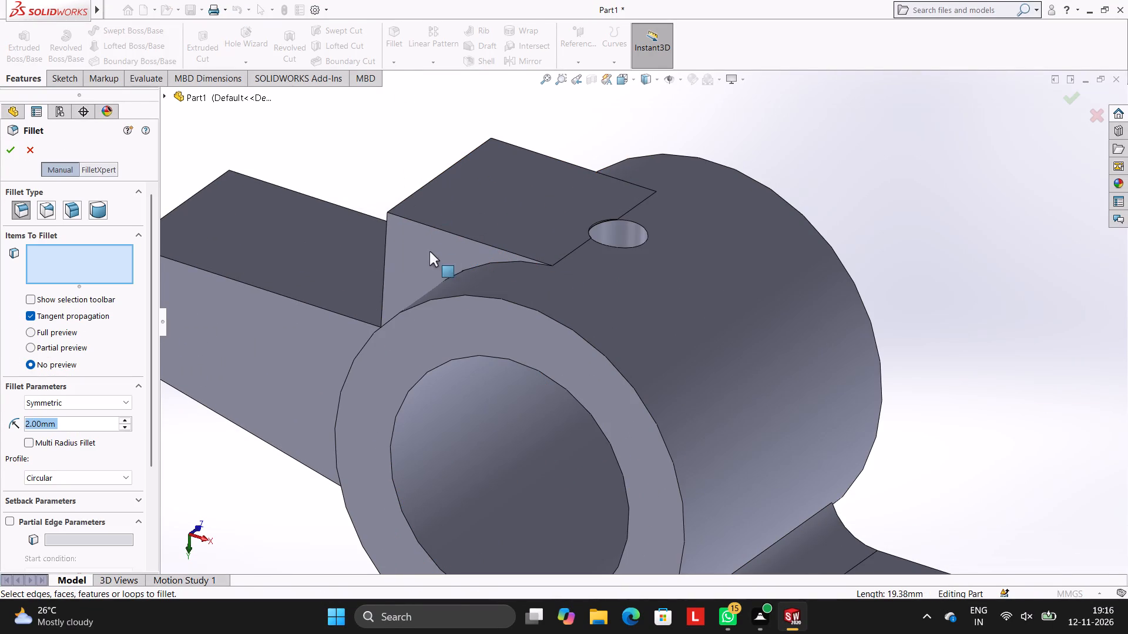
left_click(429, 225)
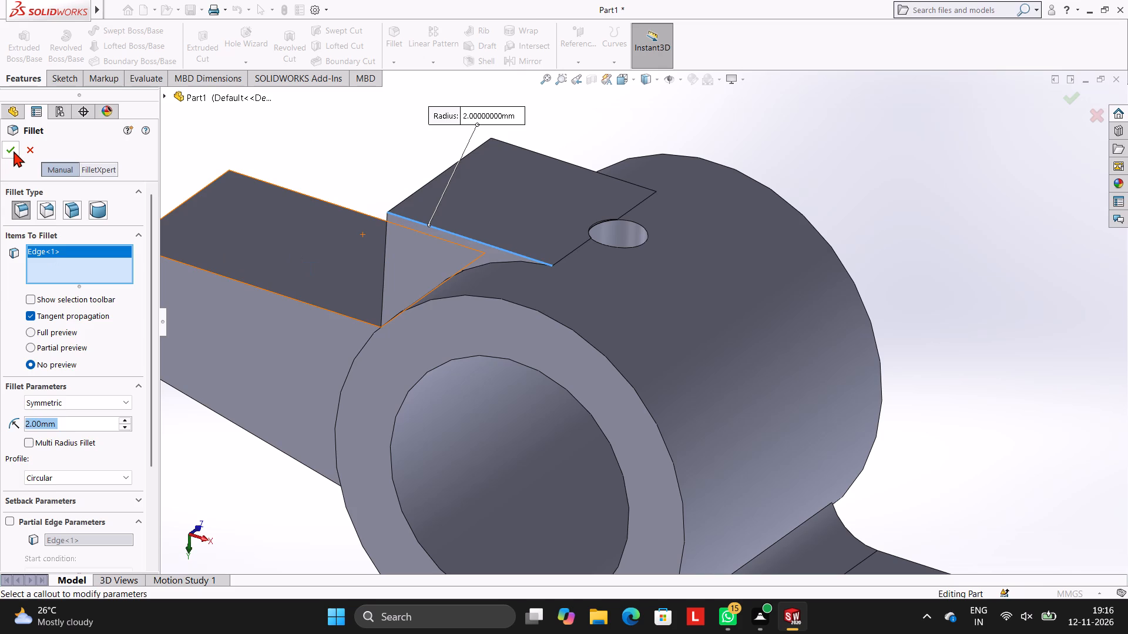
left_click(14, 151)
left_click(266, 137)
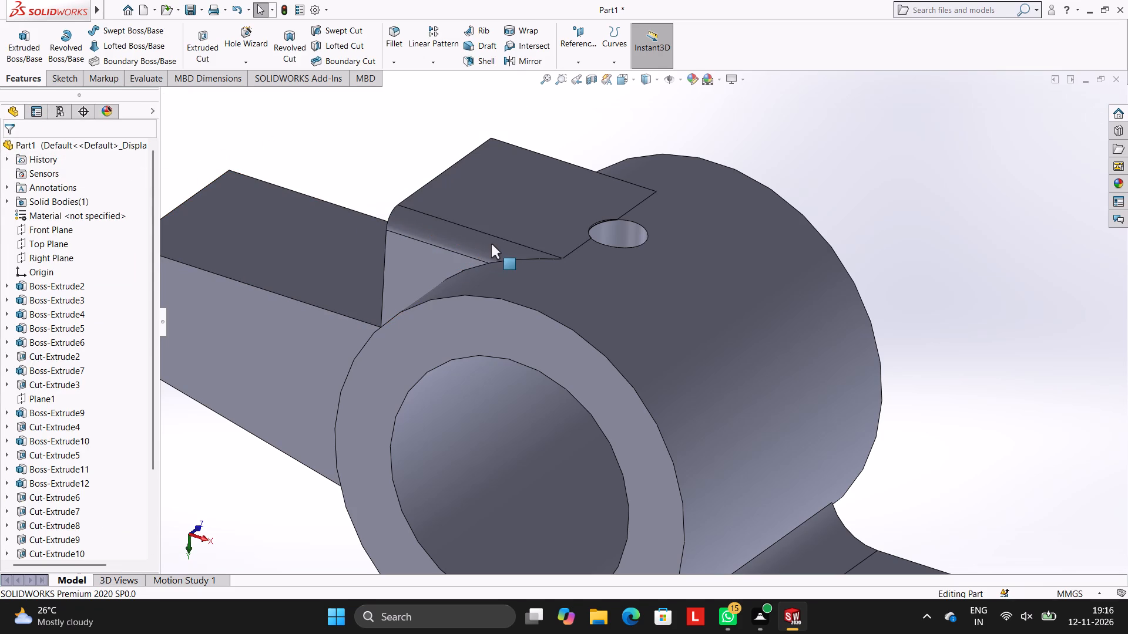
key("Escape")
Fillet the raised block's opposite upper side edge with a 2 mm radius.
scroll(580, 214, "up", 2)
scroll(580, 214, "down", 3)
middle_click_drag(709, 229, 644, 331)
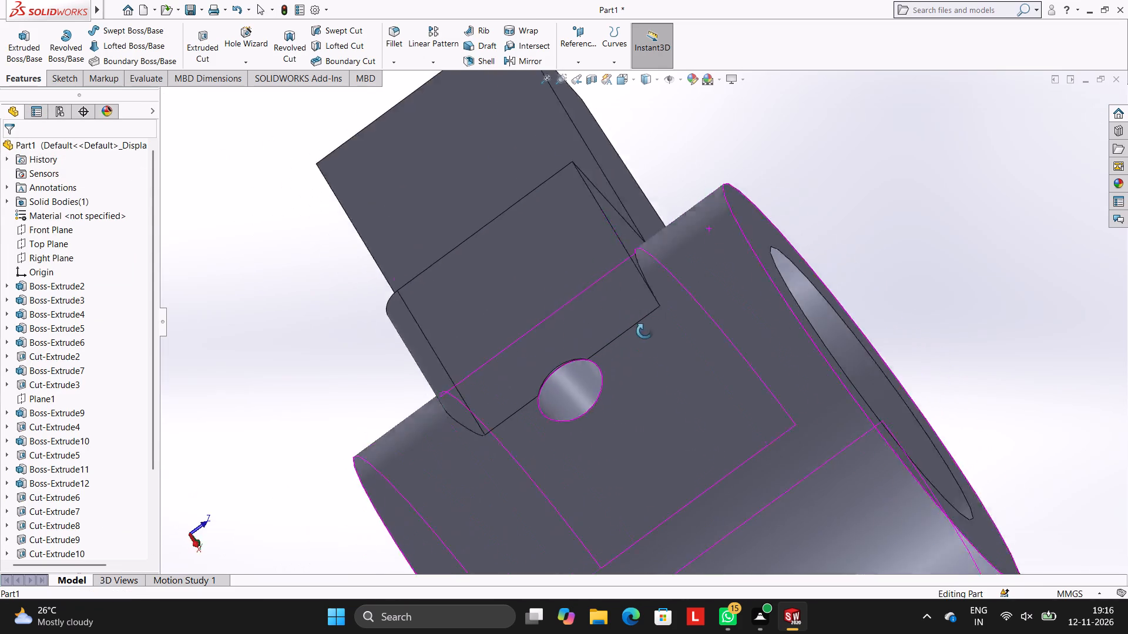
middle_click_drag(644, 331, 642, 359)
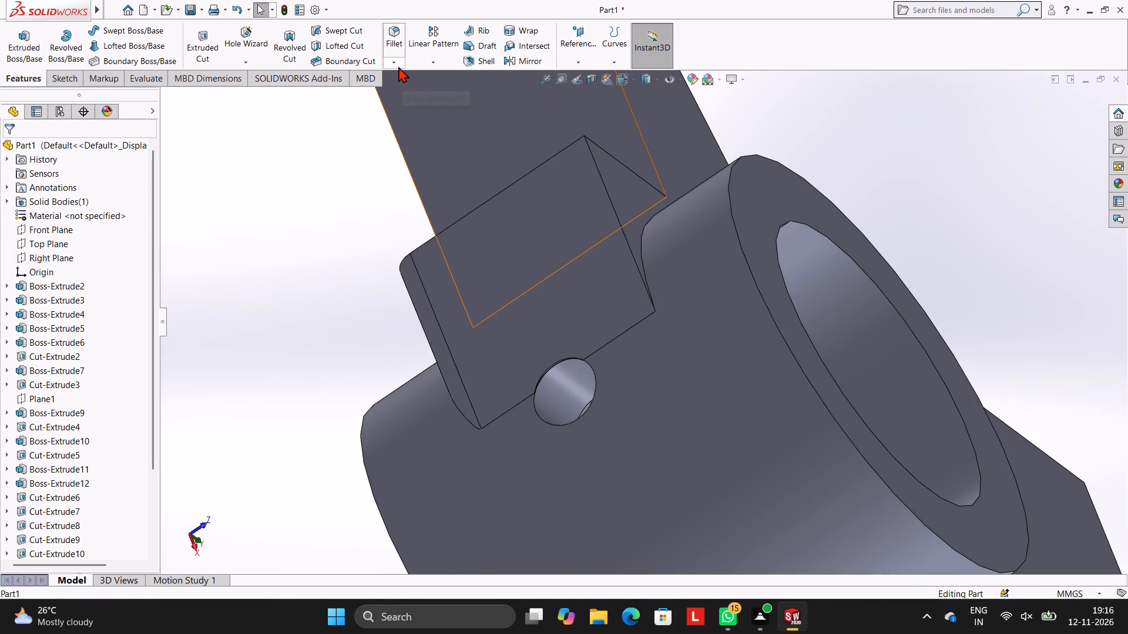
left_click(398, 66)
left_click(421, 77)
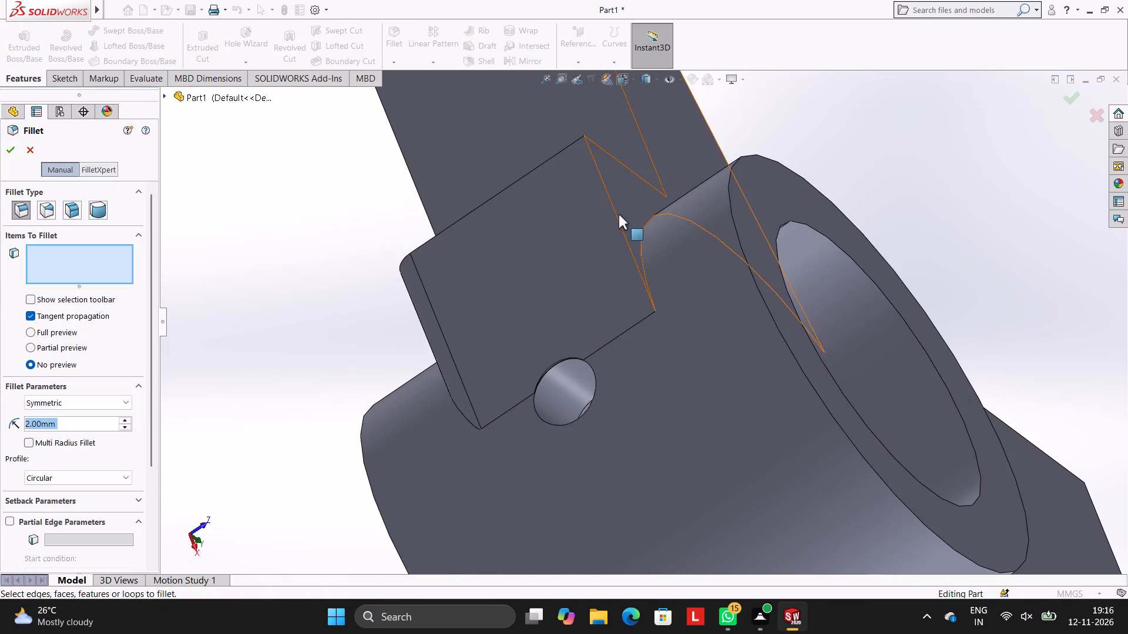
left_click(615, 214)
left_click(9, 148)
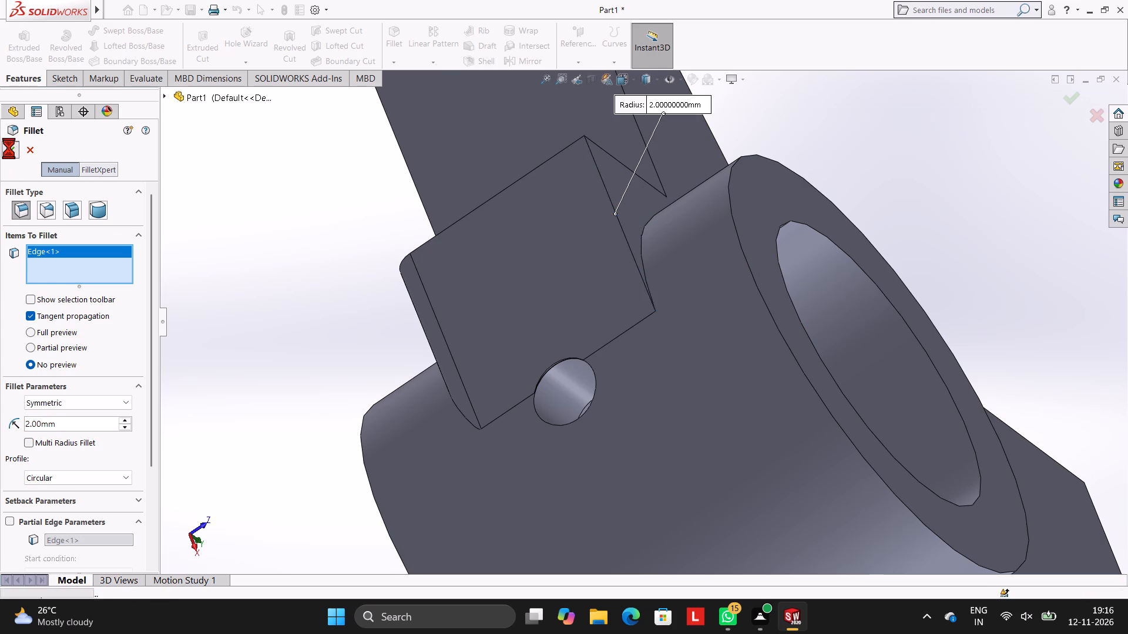
left_click(288, 237)
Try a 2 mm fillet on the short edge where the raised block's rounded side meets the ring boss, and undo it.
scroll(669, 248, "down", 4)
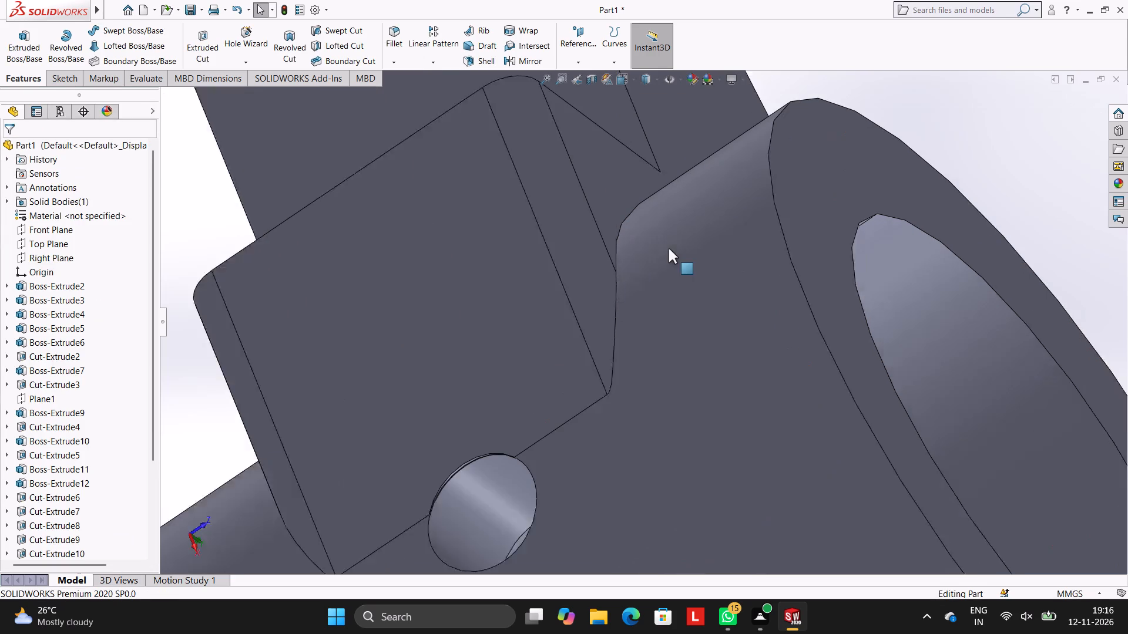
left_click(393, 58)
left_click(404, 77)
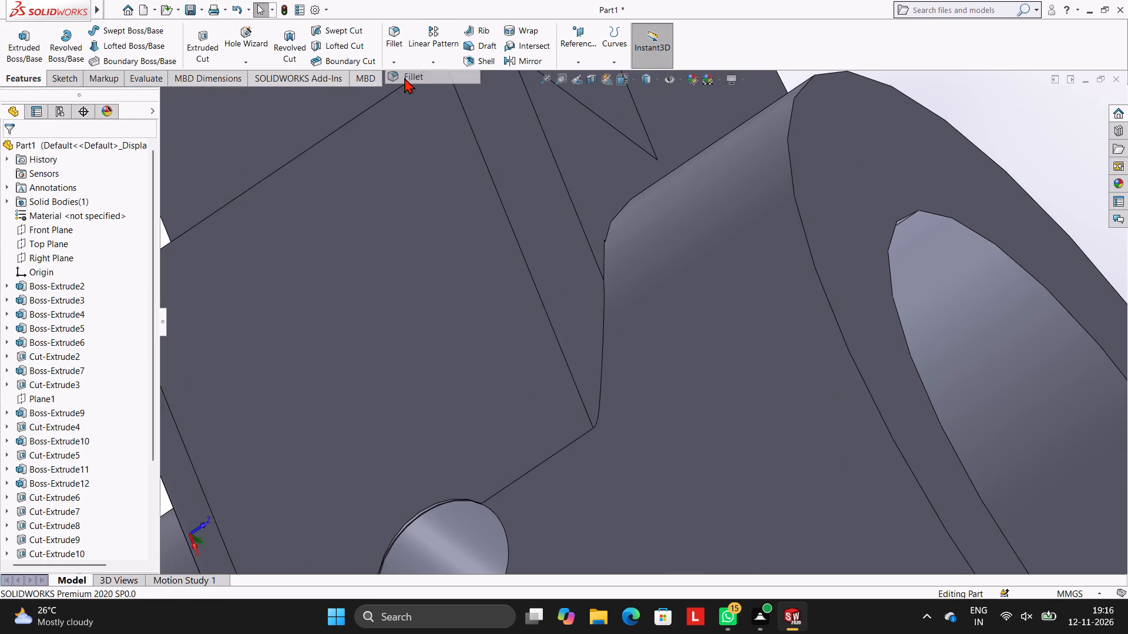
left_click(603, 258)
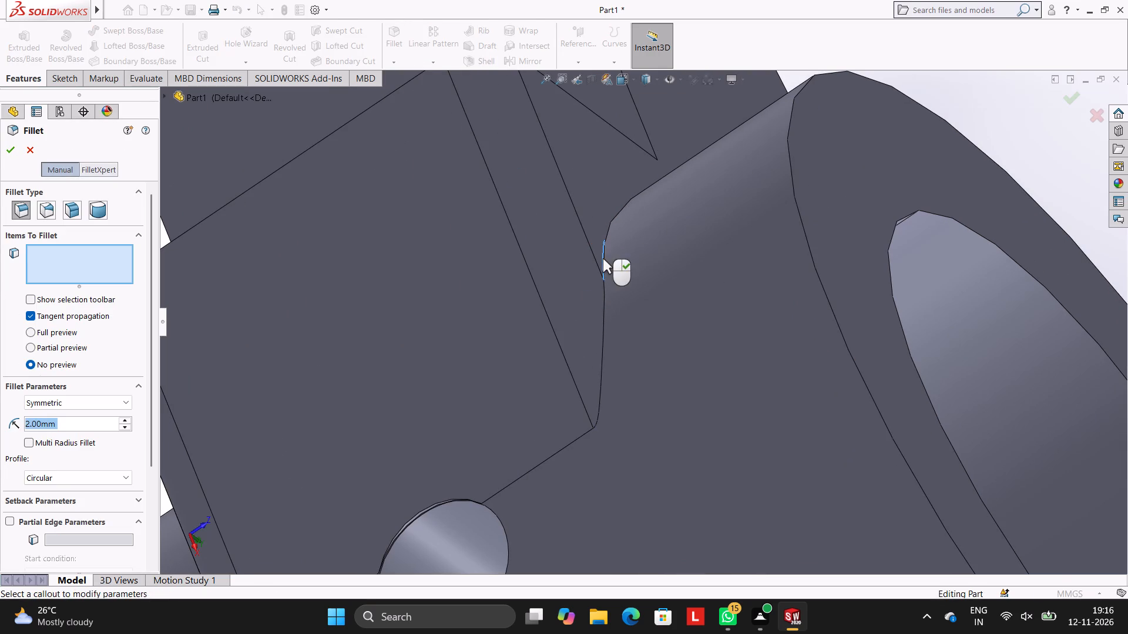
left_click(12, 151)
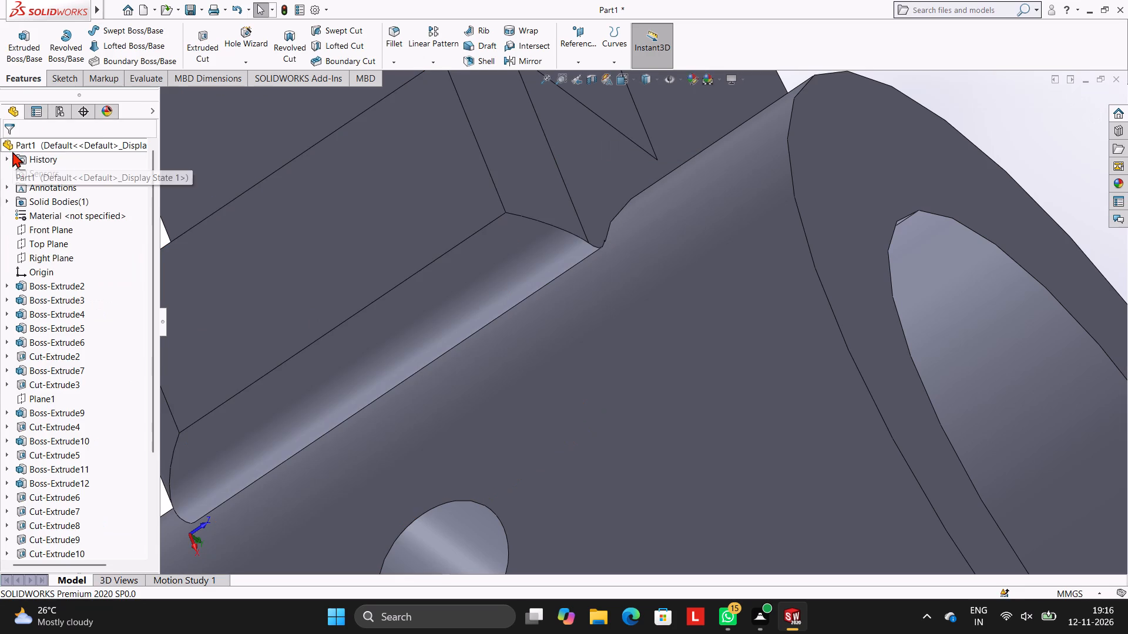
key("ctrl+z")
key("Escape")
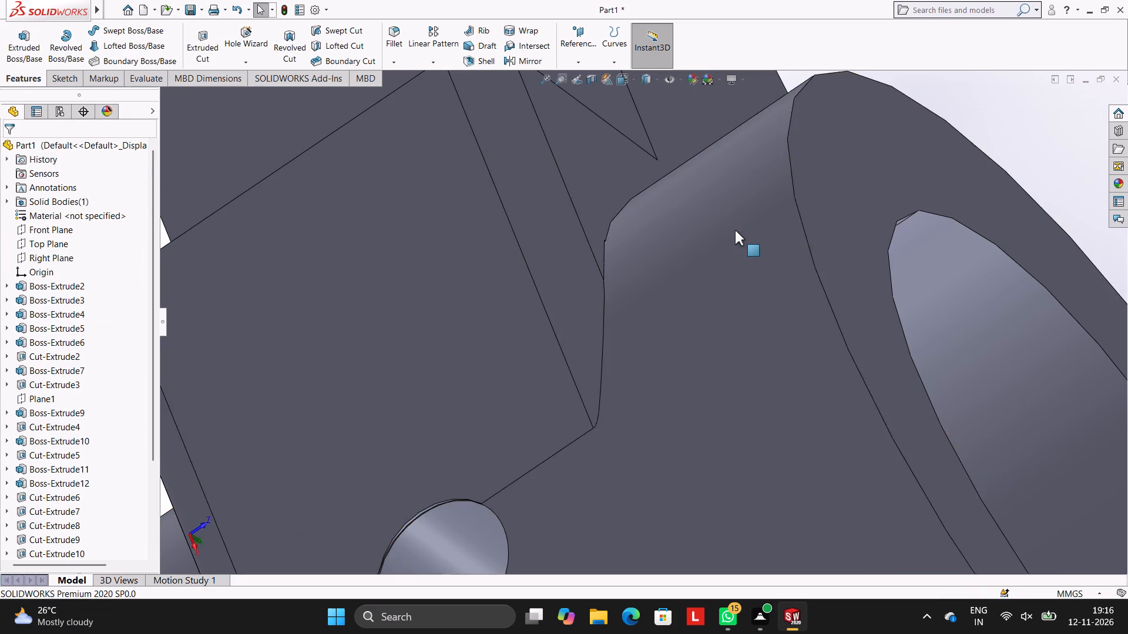
Fillet the curved edge where the ring boss meets the side face of the arm and raised block with a 2 mm radius.
scroll(735, 230, "up", 2)
middle_click_drag(735, 230, 701, 345)
scroll(731, 176, "up", 6)
middle_click_drag(744, 147, 736, 163)
scroll(744, 147, "down", 1)
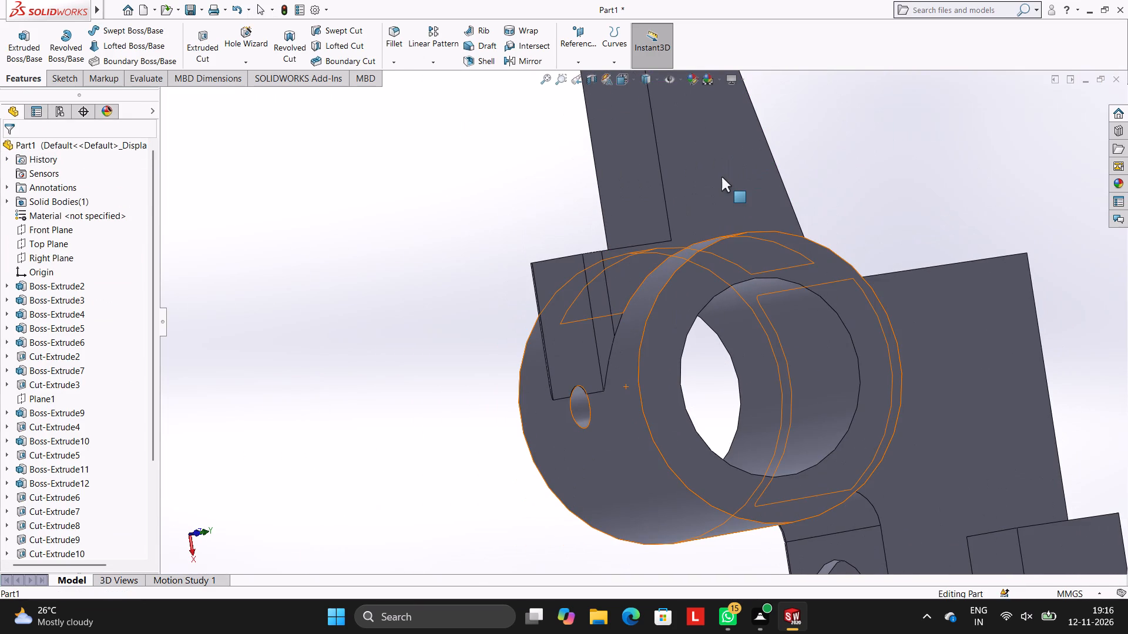
middle_click_drag(733, 184, 731, 201)
scroll(703, 218, "down", 3)
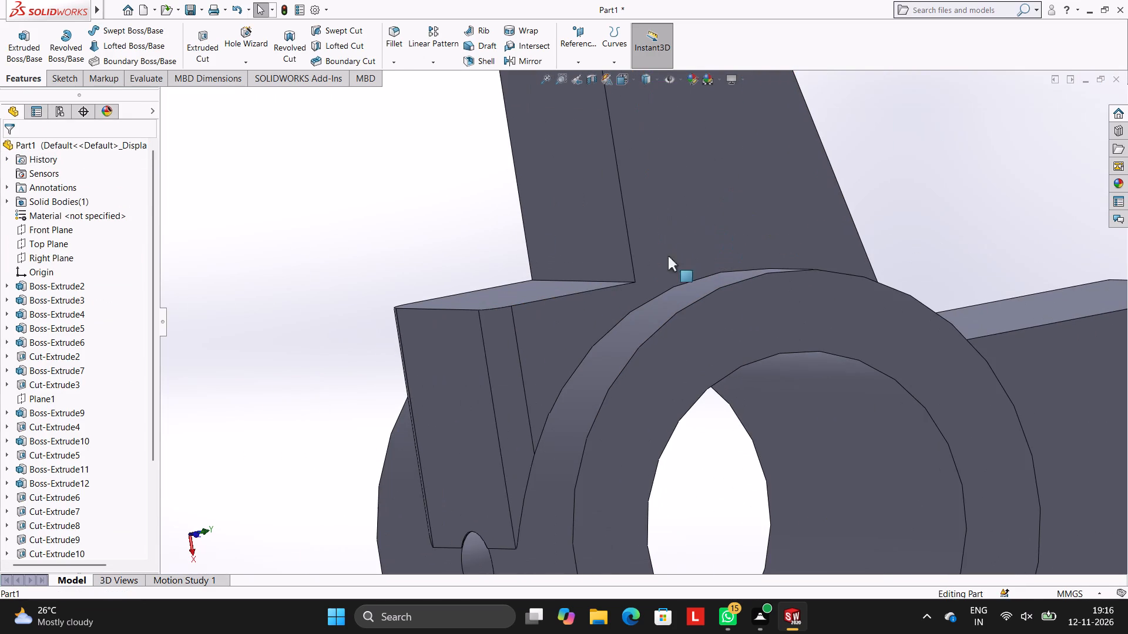
left_click(399, 59)
left_click(399, 67)
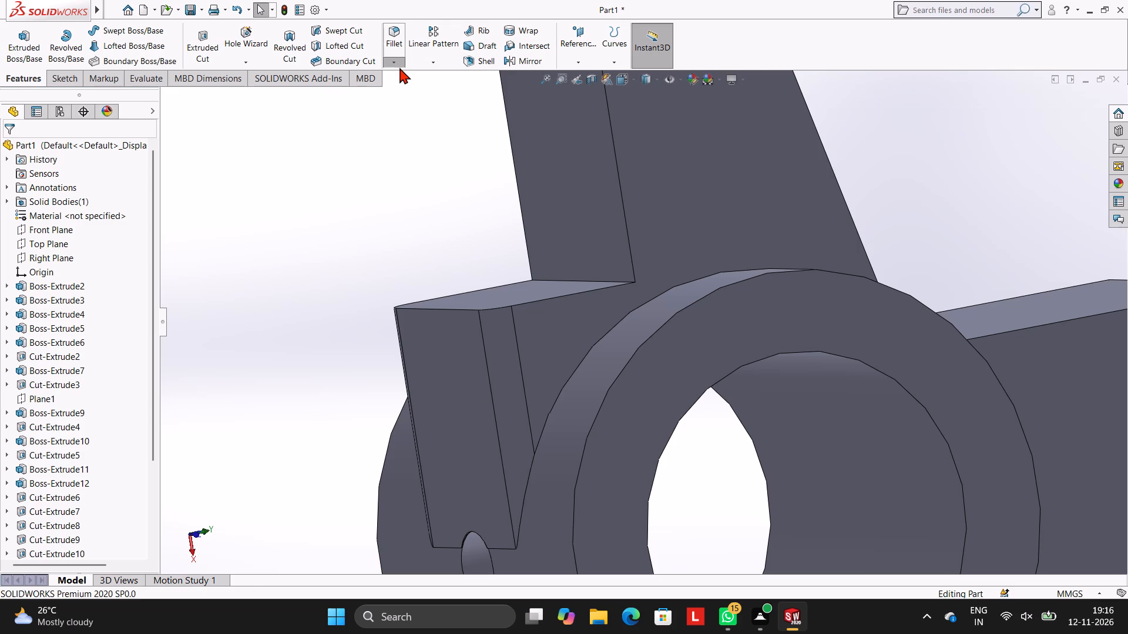
left_click(396, 59)
left_click(393, 76)
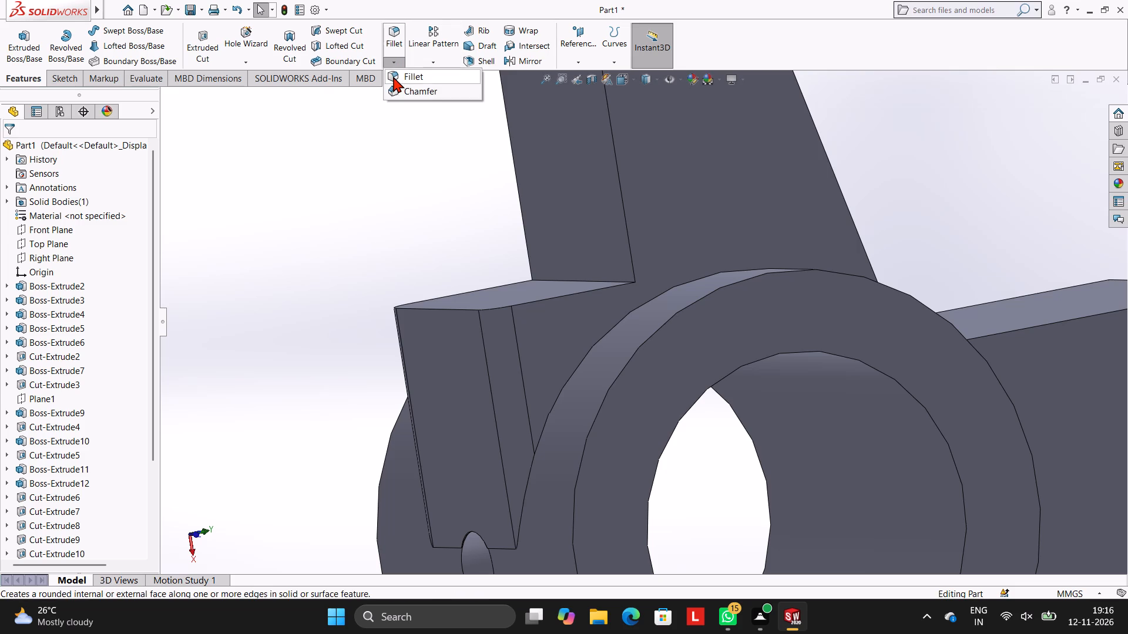
left_click(617, 321)
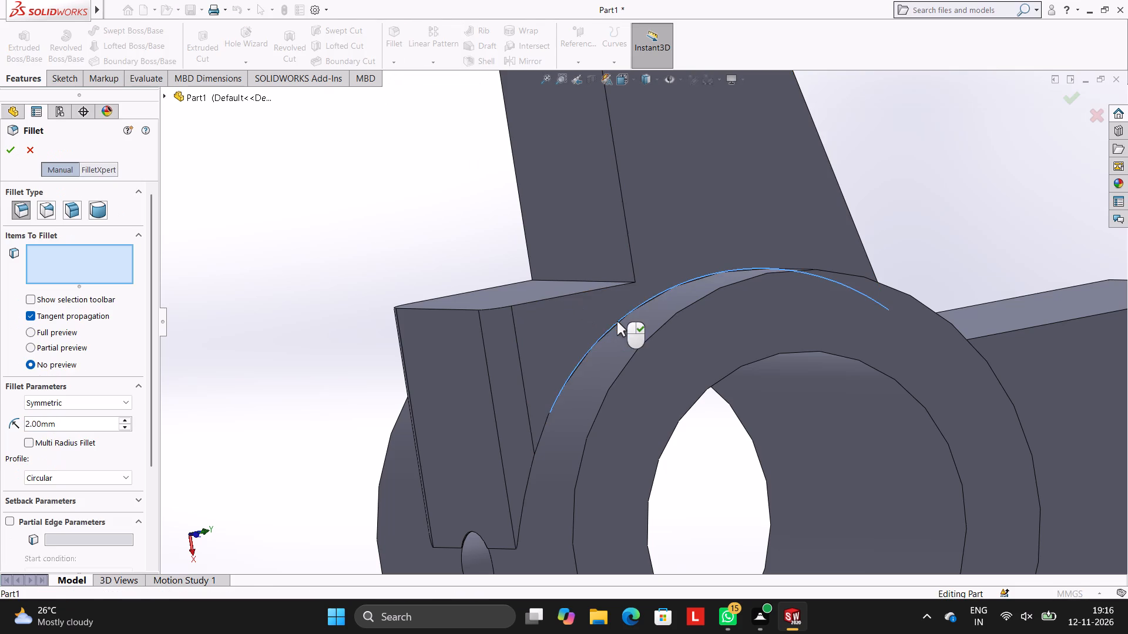
left_click(7, 146)
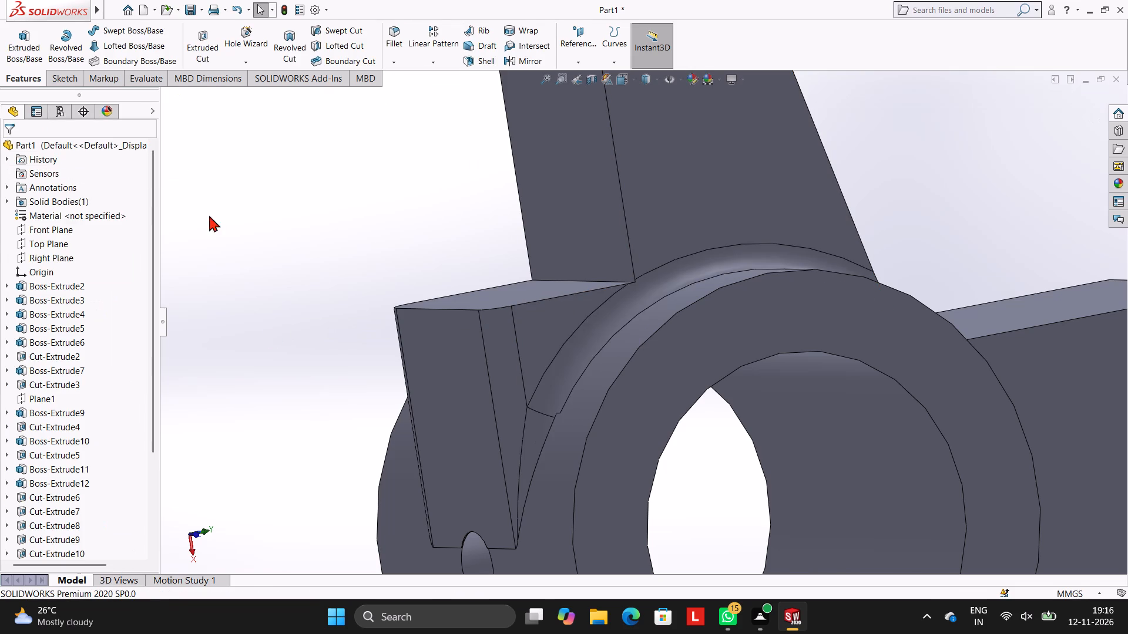
left_click(278, 176)
middle_click_drag(415, 227, 455, 205)
scroll(493, 244, "up", 3)
middle_click_drag(610, 259, 648, 200)
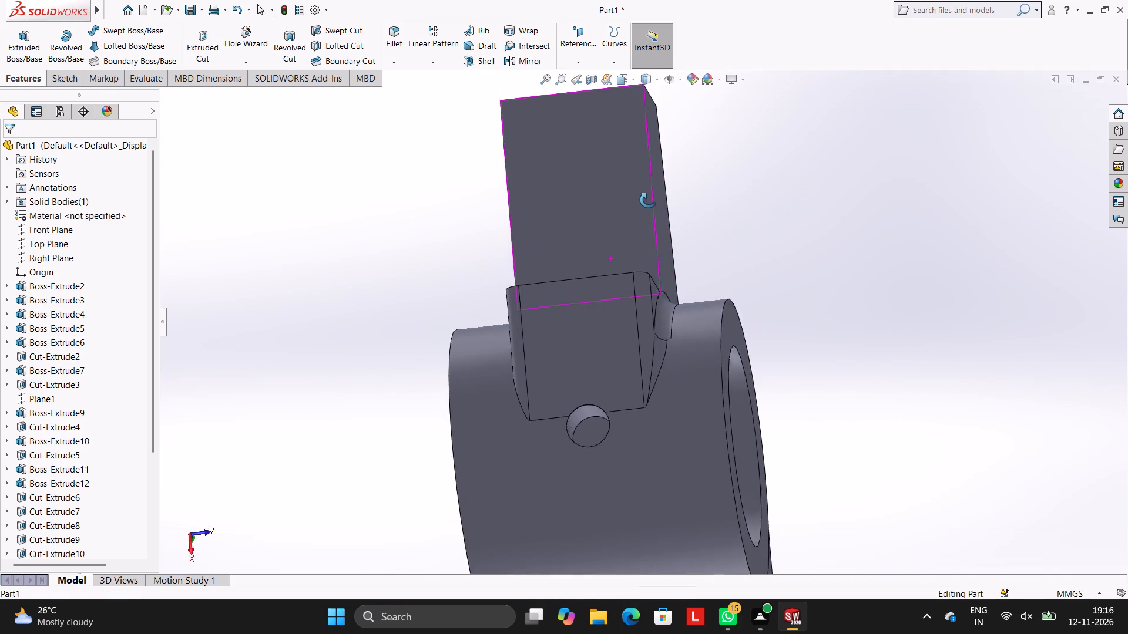
Fillet the curved edge where the ring boss meets the opposite side face of the arm and raised block with a 2 mm radius.
middle_click_drag(648, 200, 697, 220)
middle_click_drag(602, 254, 662, 313)
scroll(612, 301, "down", 2)
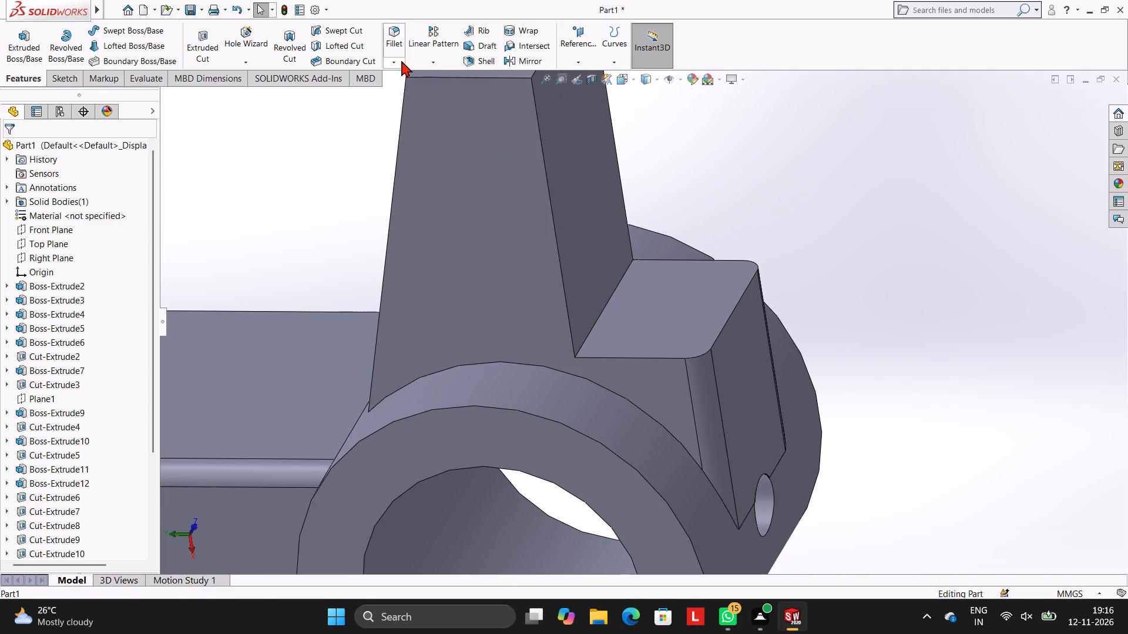
left_click(390, 63)
left_click(400, 74)
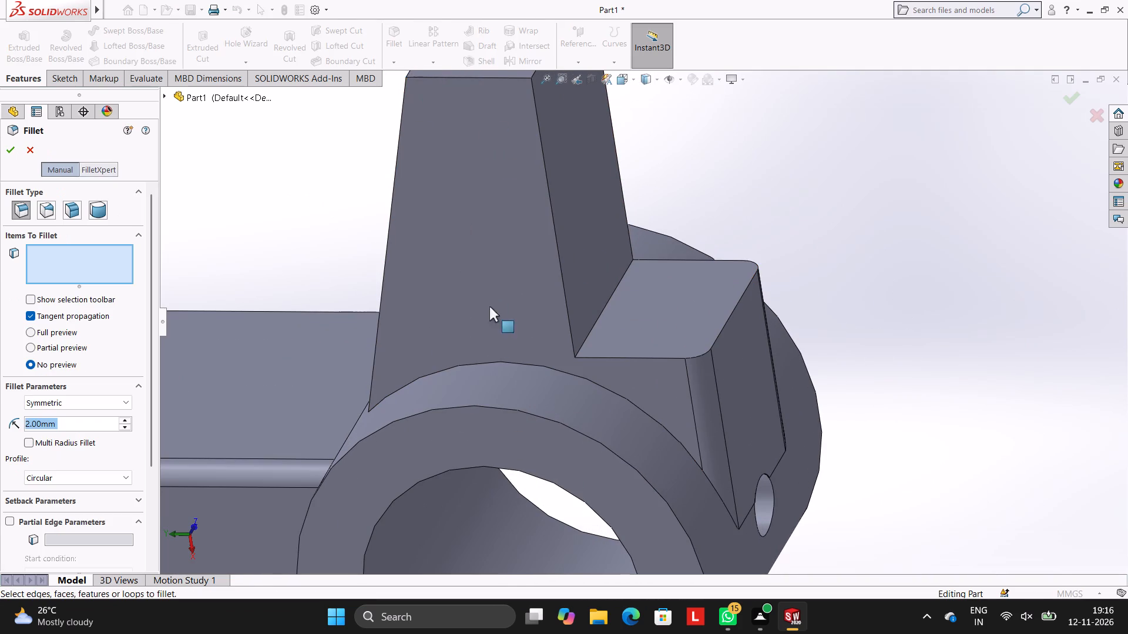
left_click(500, 360)
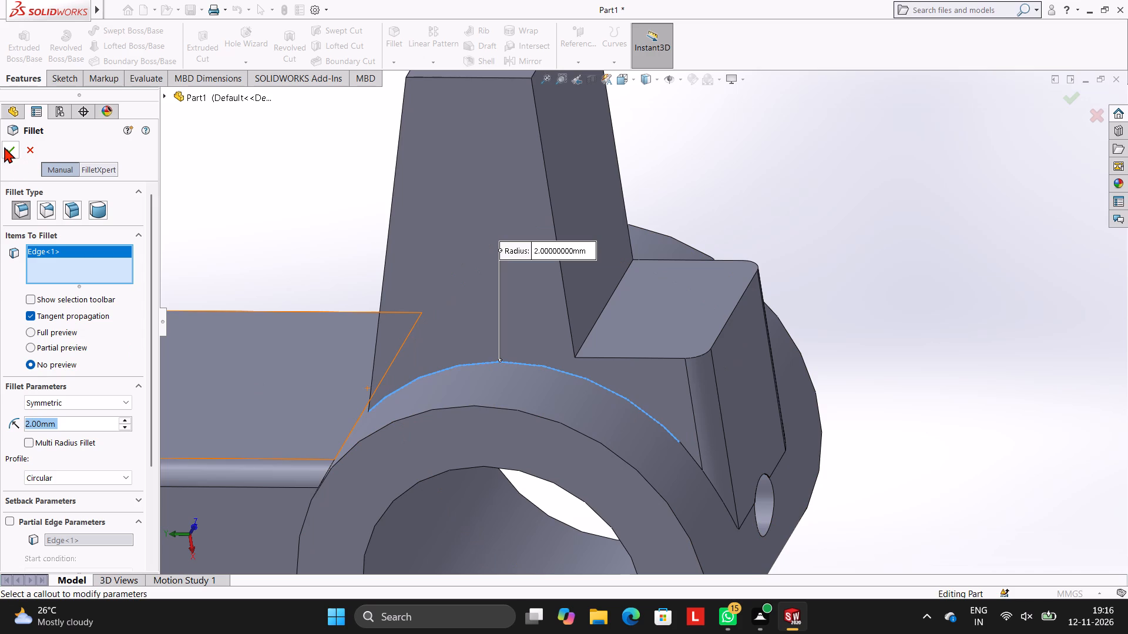
left_click(4, 147)
left_click(300, 193)
Fillet the short corner edge between the tongue's end face and its side face with a 2 mm radius.
scroll(398, 241, "up", 3)
scroll(425, 253, "down", 1)
middle_click_drag(495, 281, 488, 241)
scroll(550, 330, "up", 3)
middle_click_drag(723, 331, 686, 232)
scroll(723, 340, "up", 2)
middle_click(741, 340)
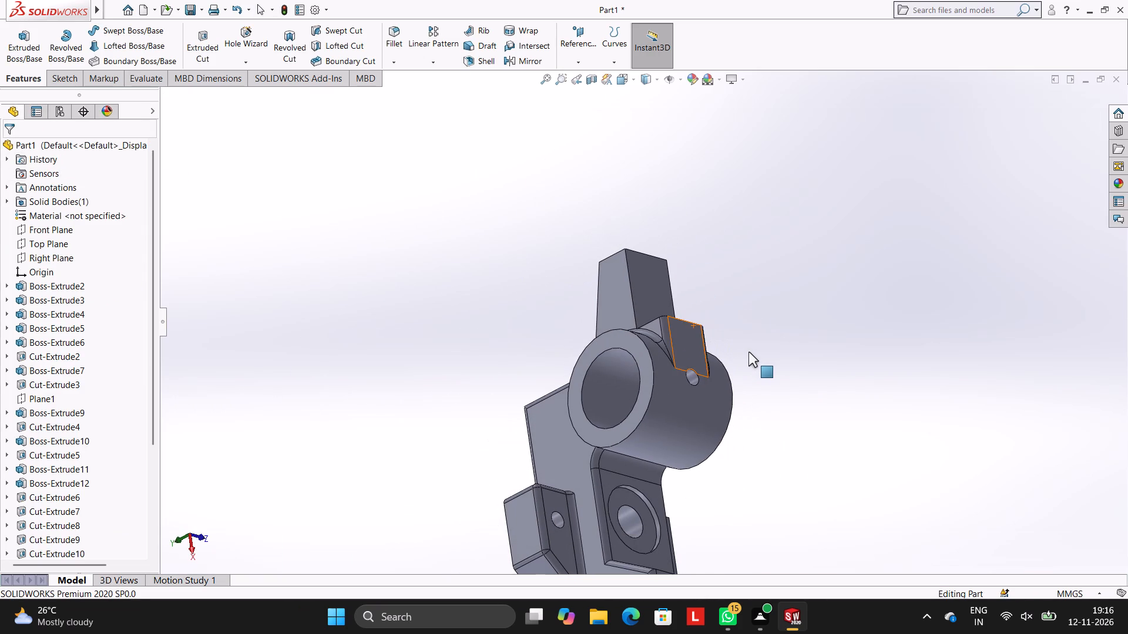
middle_click_drag(754, 329, 752, 284)
scroll(691, 466, "up", 2)
middle_click_drag(715, 408, 737, 342)
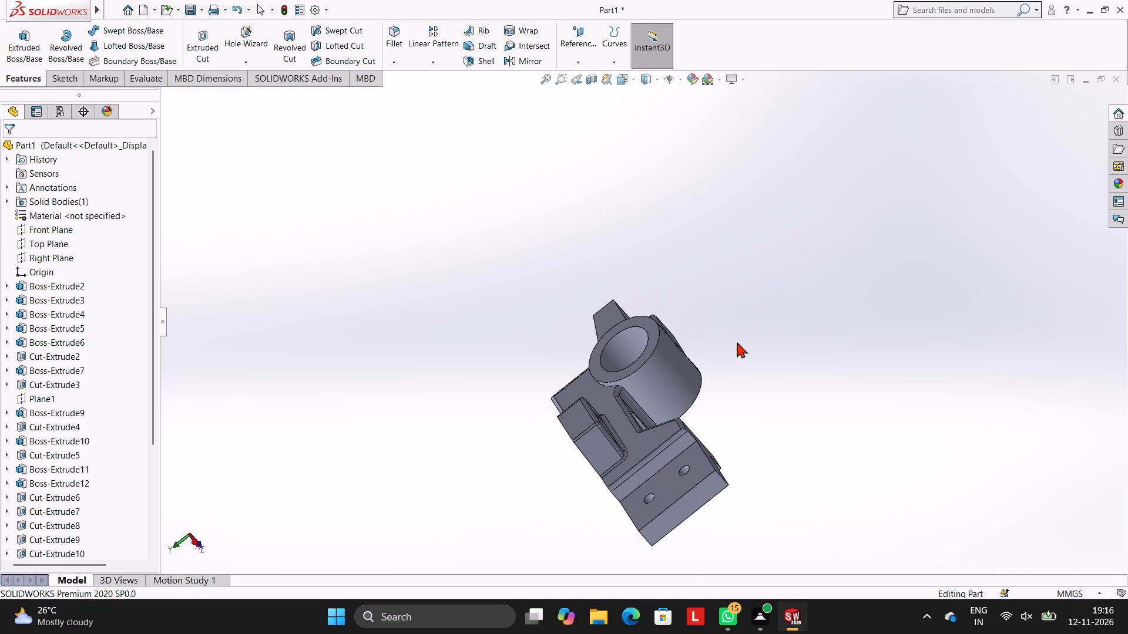
scroll(683, 421, "up", 3)
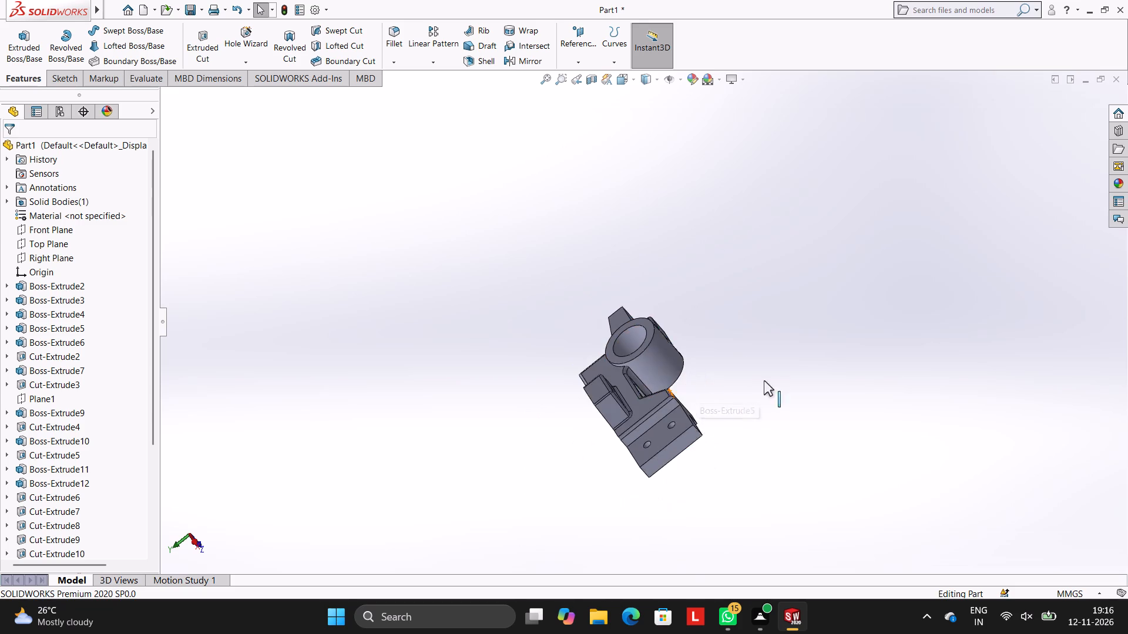
middle_click_drag(768, 367, 696, 403)
scroll(596, 417, "down", 7)
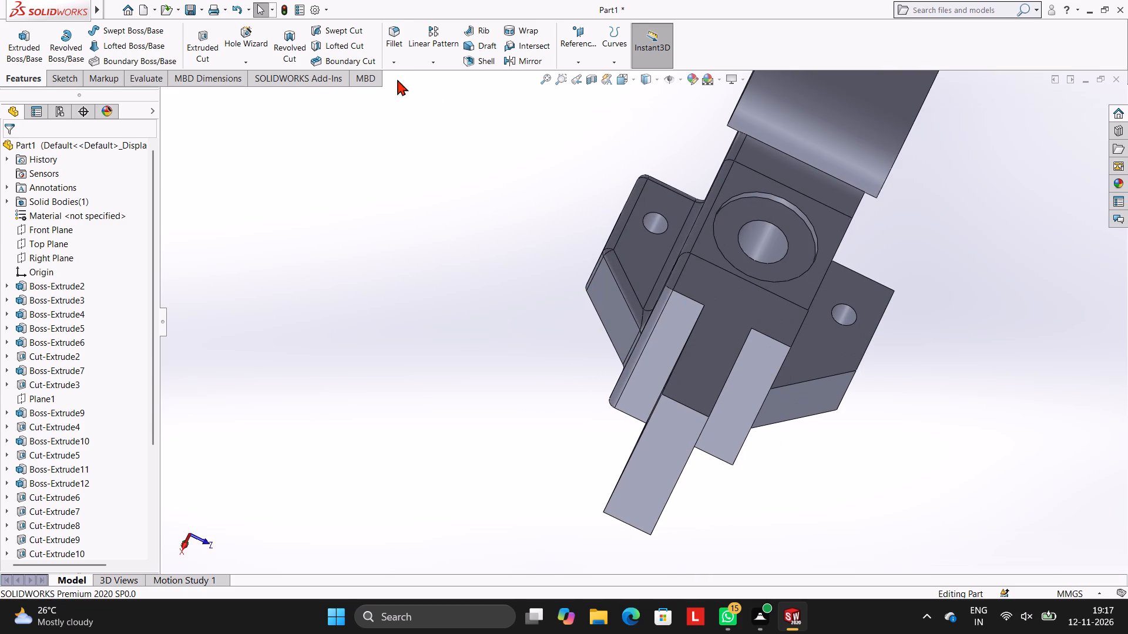
scroll(741, 311, "down", 3)
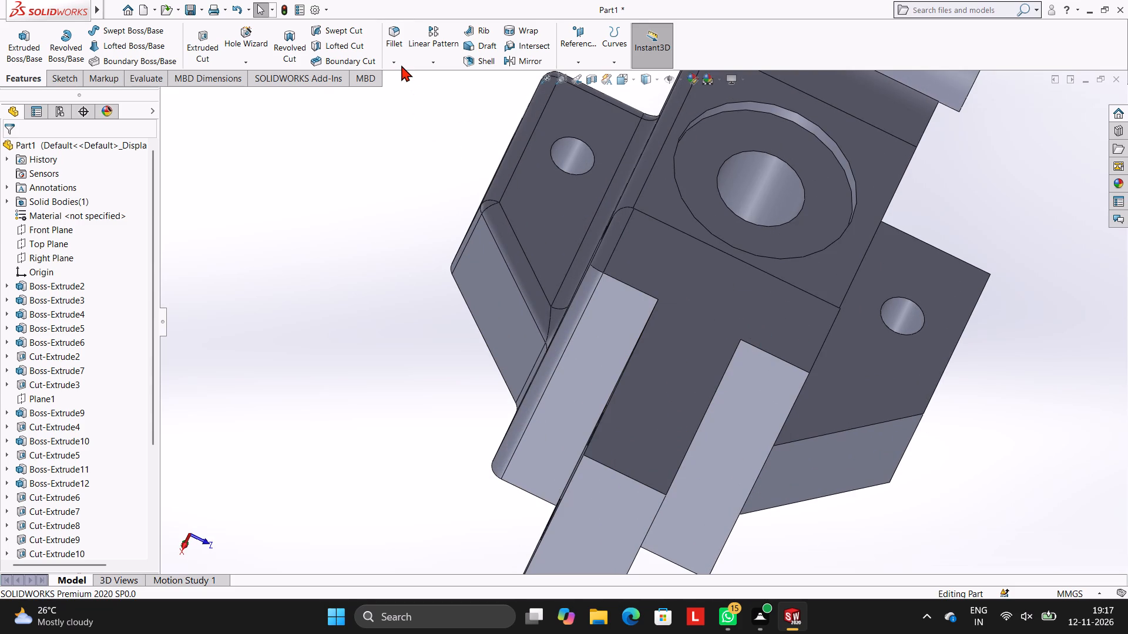
left_click(401, 65)
left_click(405, 77)
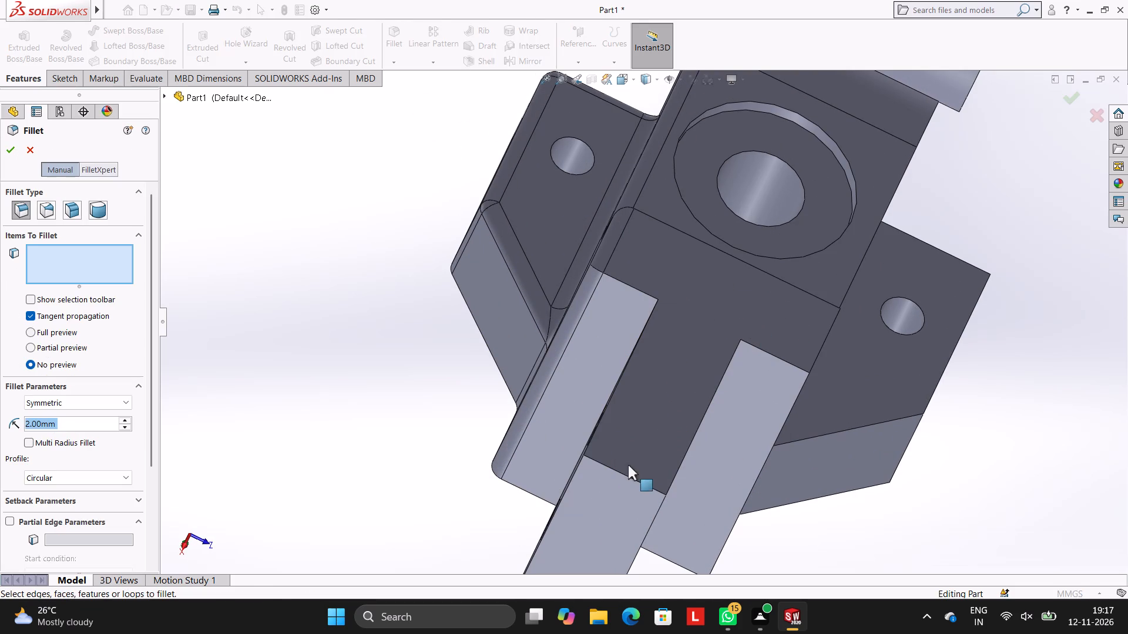
left_click(608, 468)
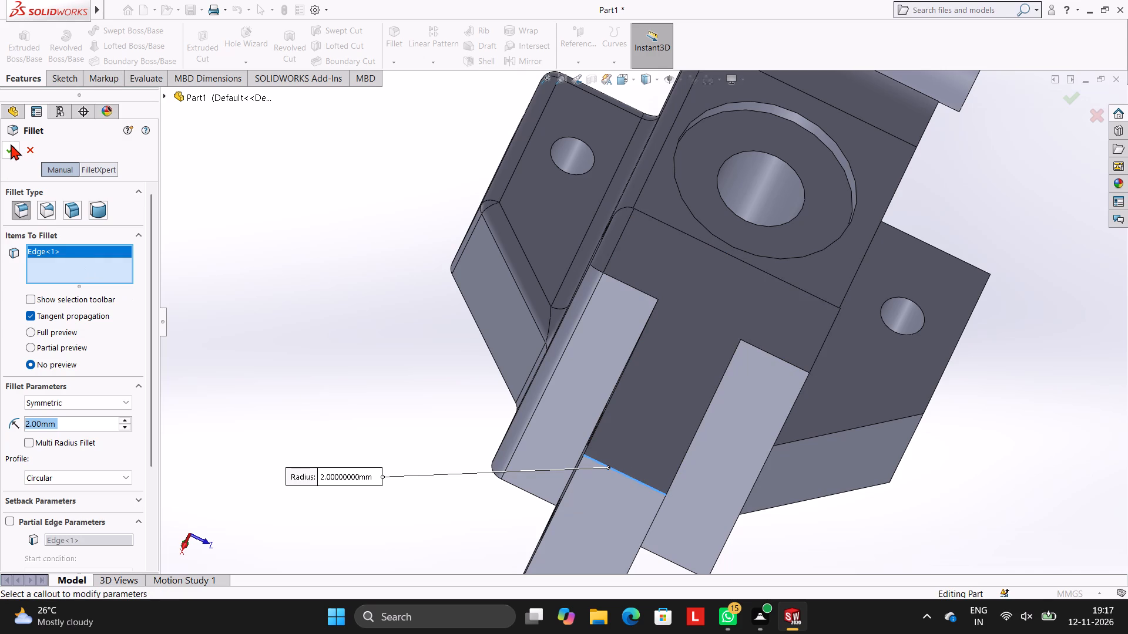
left_click(11, 144)
left_click(243, 237)
Fillet the other short corner edge at the free end of the two-hole tongue with a 2 mm radius.
middle_click_drag(395, 292, 459, 310)
scroll(516, 353, "up", 2)
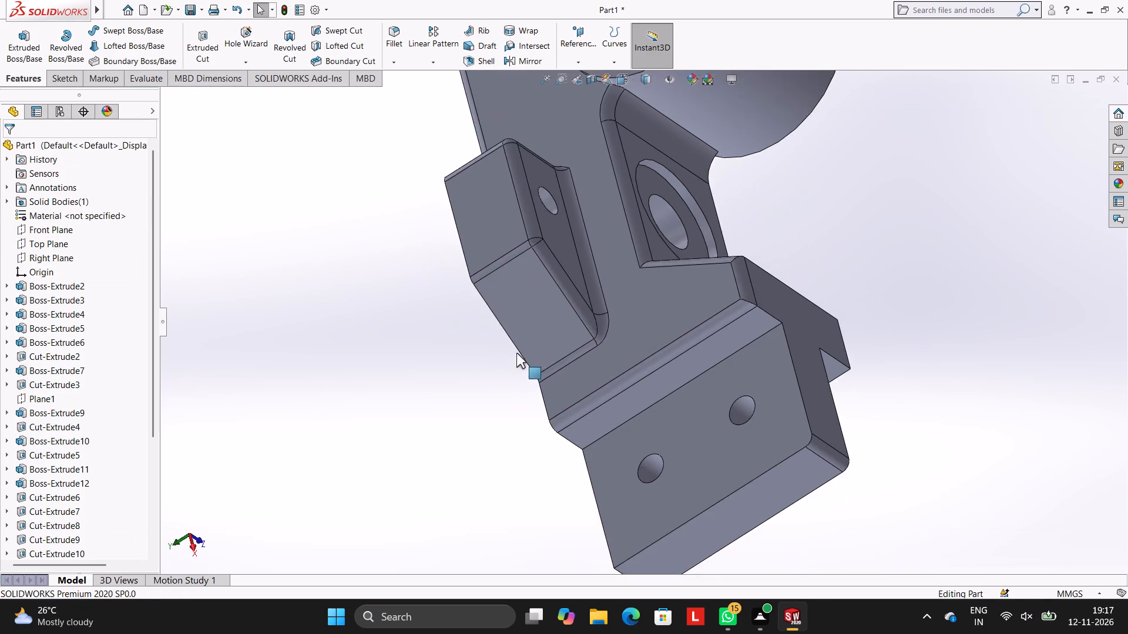
scroll(516, 353, "up", 1)
middle_click_drag(675, 427, 726, 381)
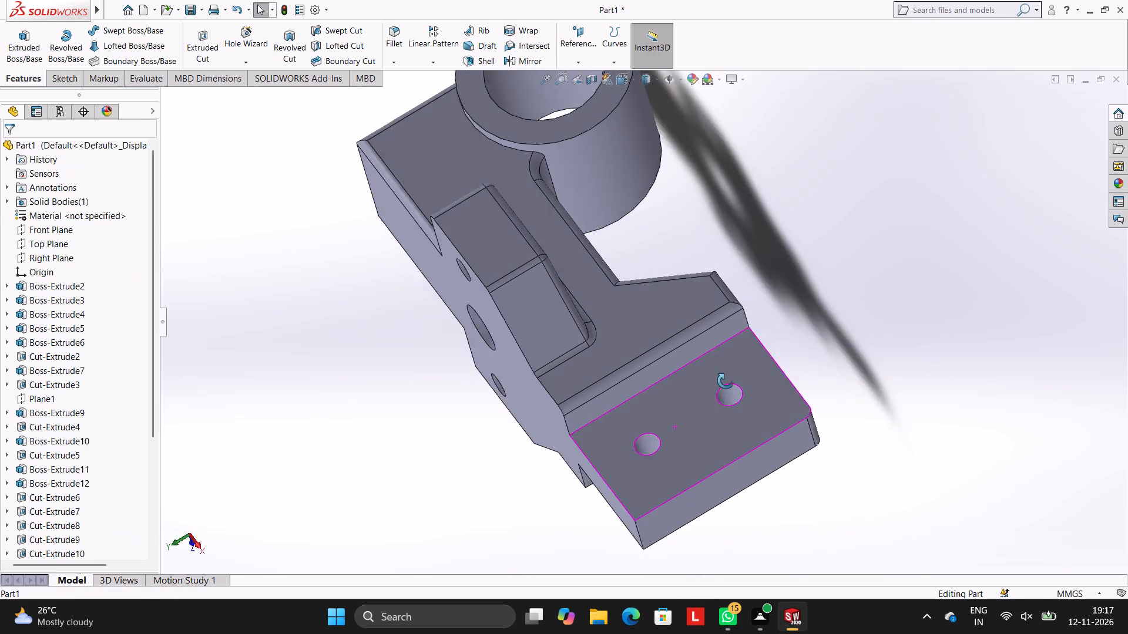
middle_click_drag(726, 381, 737, 355)
left_click(398, 62)
left_click(400, 73)
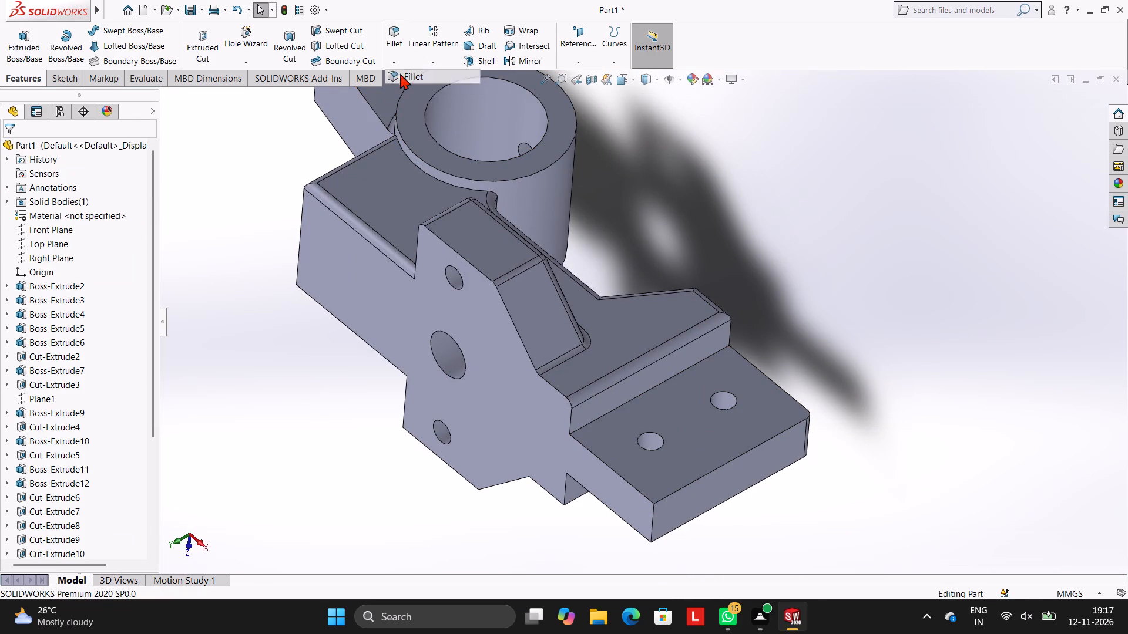
left_click(651, 517)
left_click(8, 152)
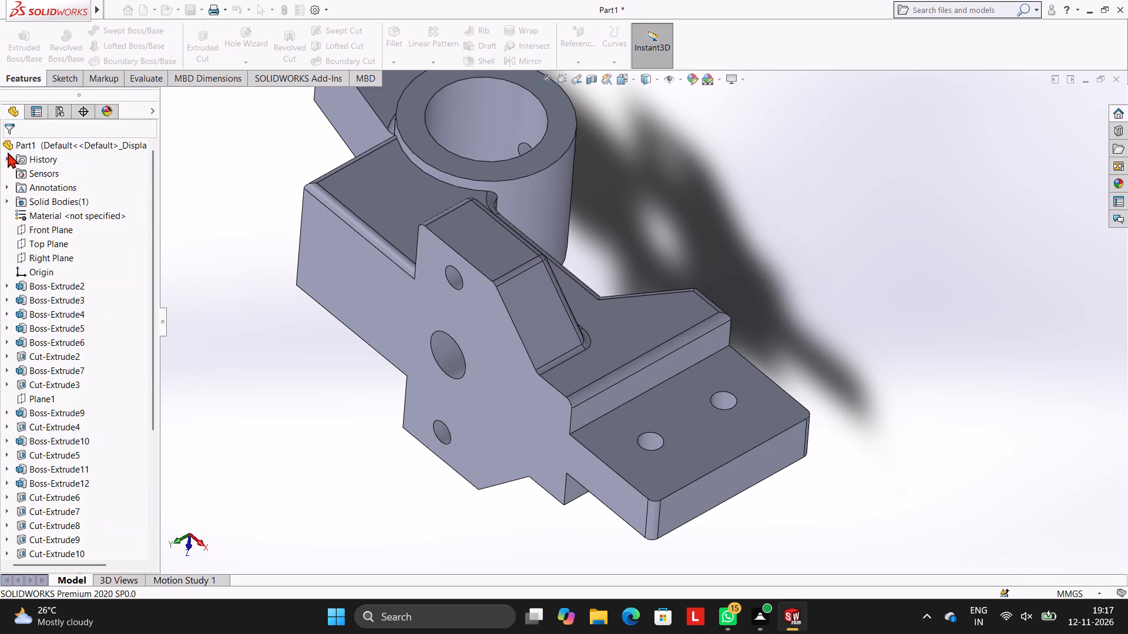
left_click(237, 179)
Fillet the long edge between the recessed-hole face and the body's unfilleted side face with a 2 mm radius, including its tangent curve to the ring boss.
scroll(670, 357, "up", 2)
middle_click_drag(929, 362, 848, 377)
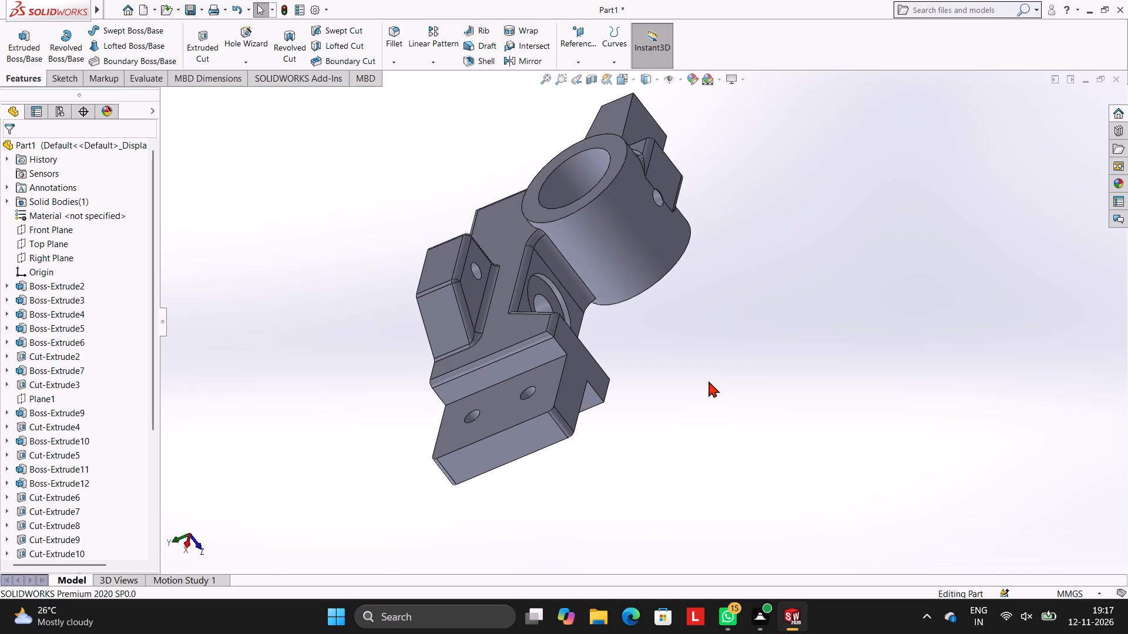
scroll(568, 329, "up", 3)
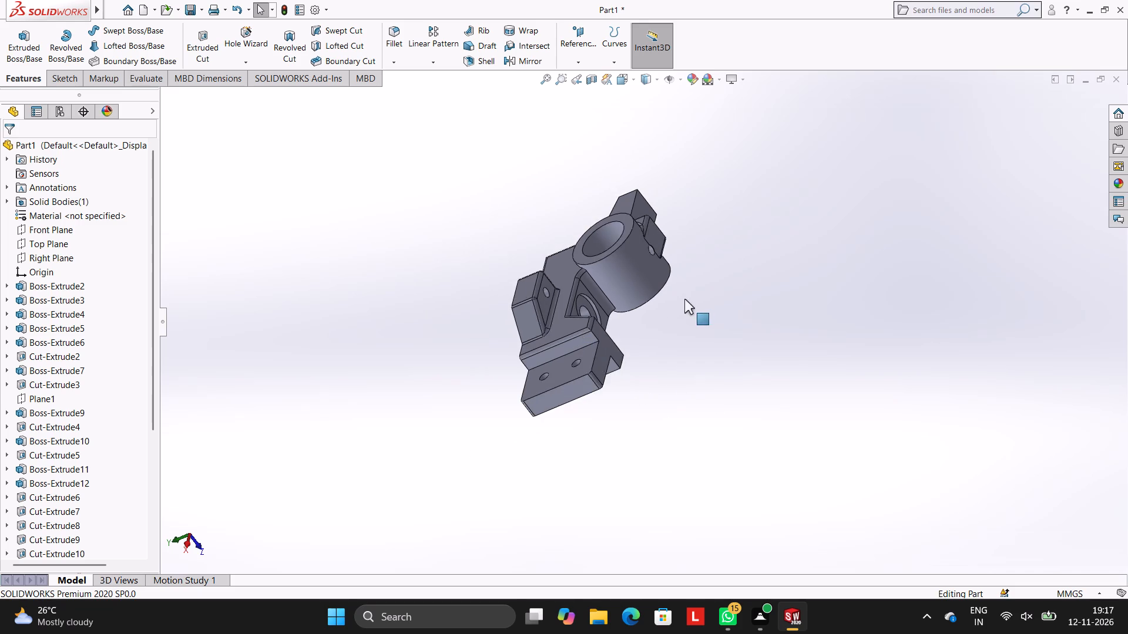
scroll(651, 287, "down", 4)
middle_click_drag(747, 346, 644, 253)
scroll(698, 309, "down", 1)
scroll(649, 328, "up", 3)
middle_click_drag(756, 369, 750, 363)
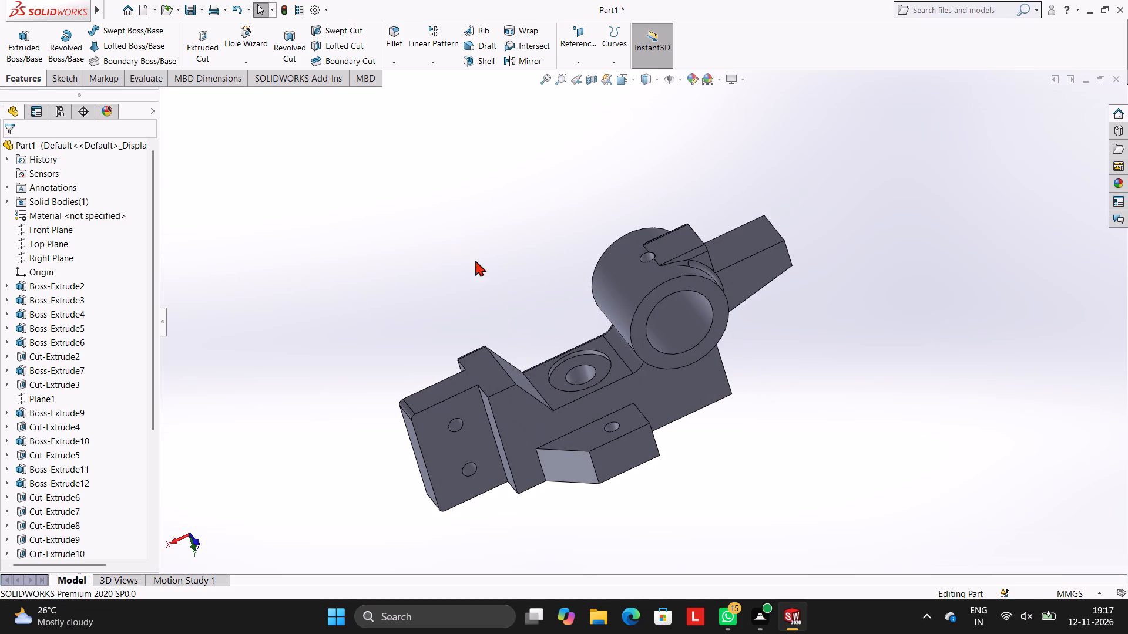
left_click(392, 63)
left_click(407, 77)
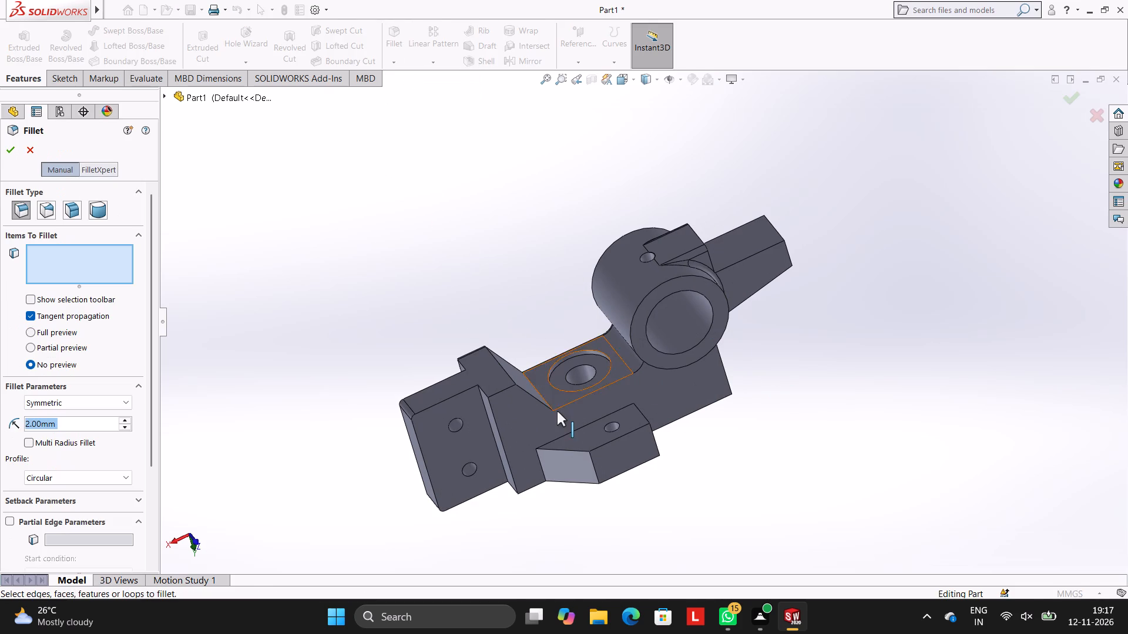
scroll(557, 411, "down", 5)
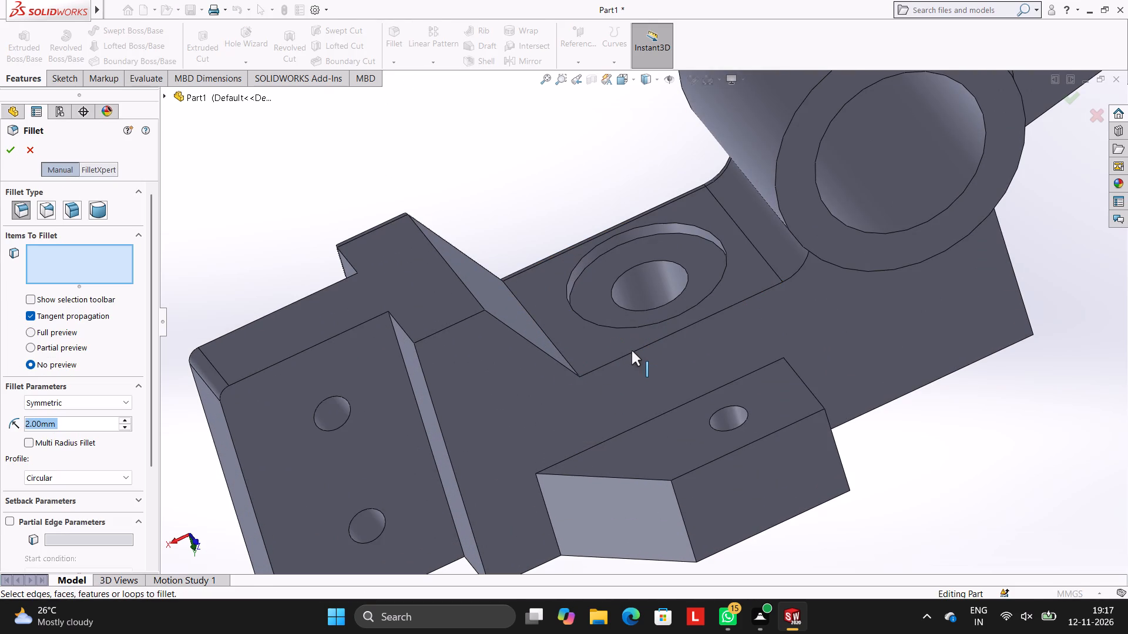
left_click(632, 350)
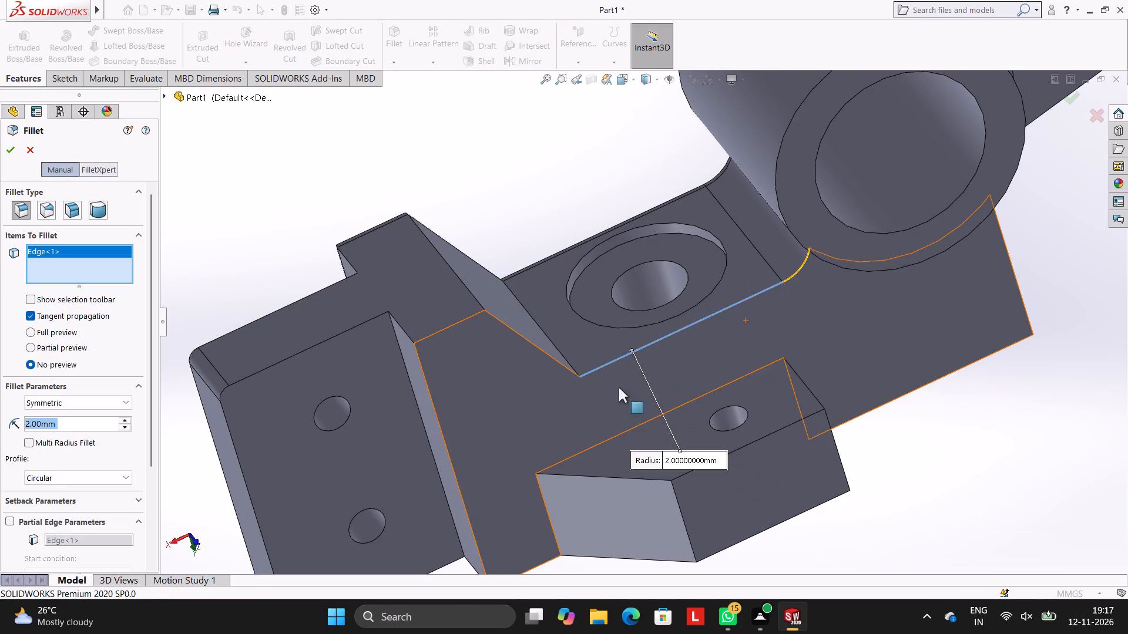
left_click(20, 146)
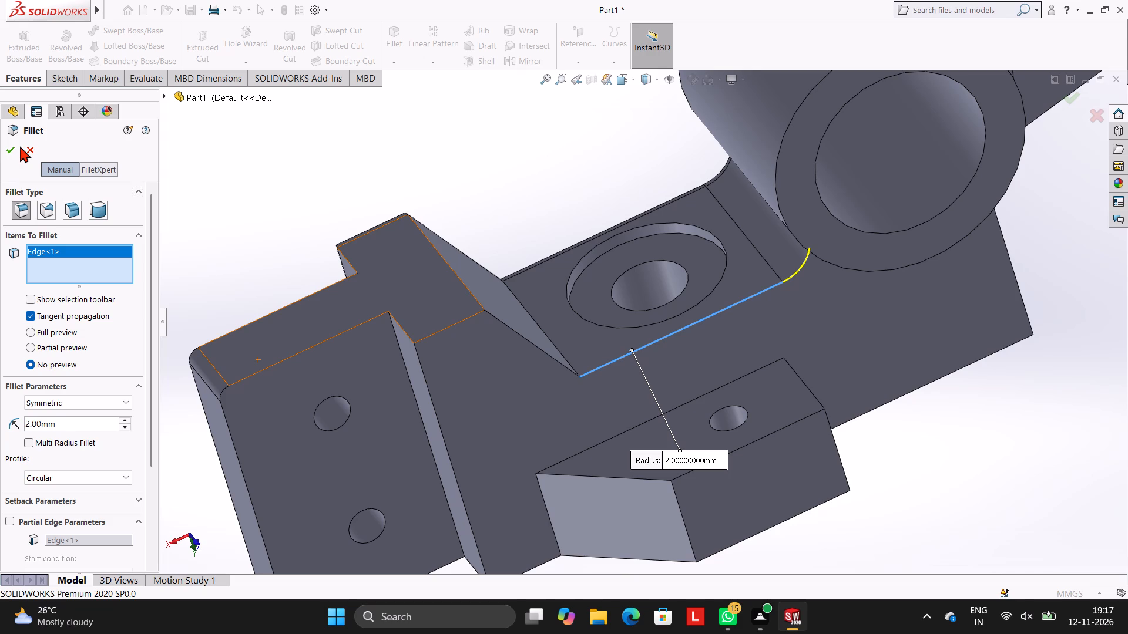
left_click(12, 147)
left_click(301, 177)
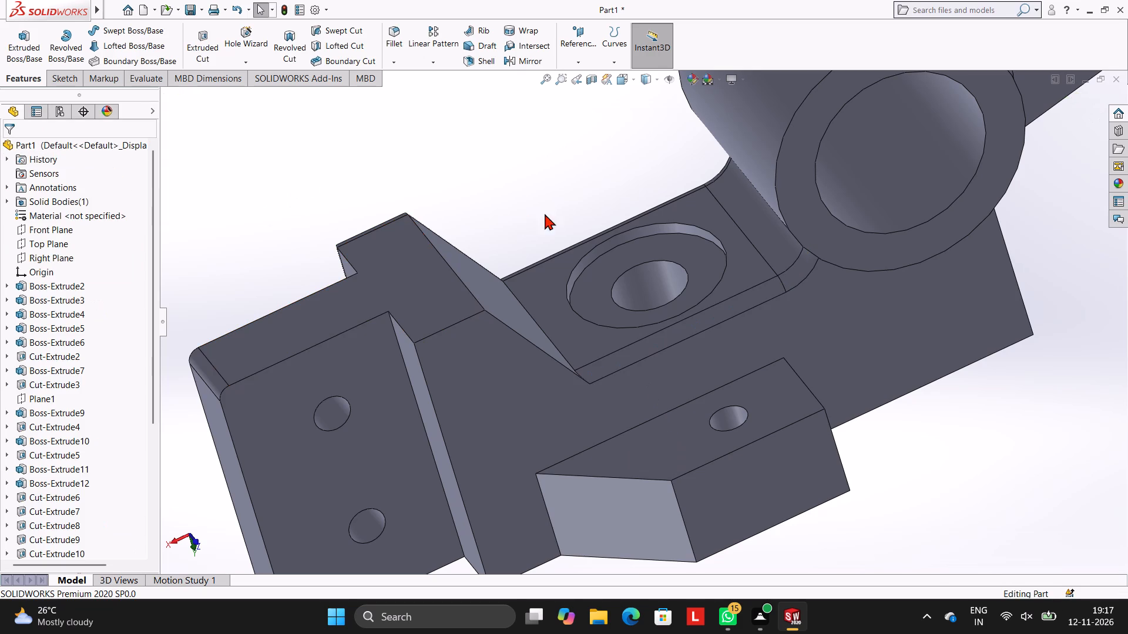
Fillet the sloped edge and adjoining short edge on the same side face, between the recessed-hole face and the tongue, with a 2 mm radius.
middle_click_drag(640, 225, 624, 224)
left_click(399, 58)
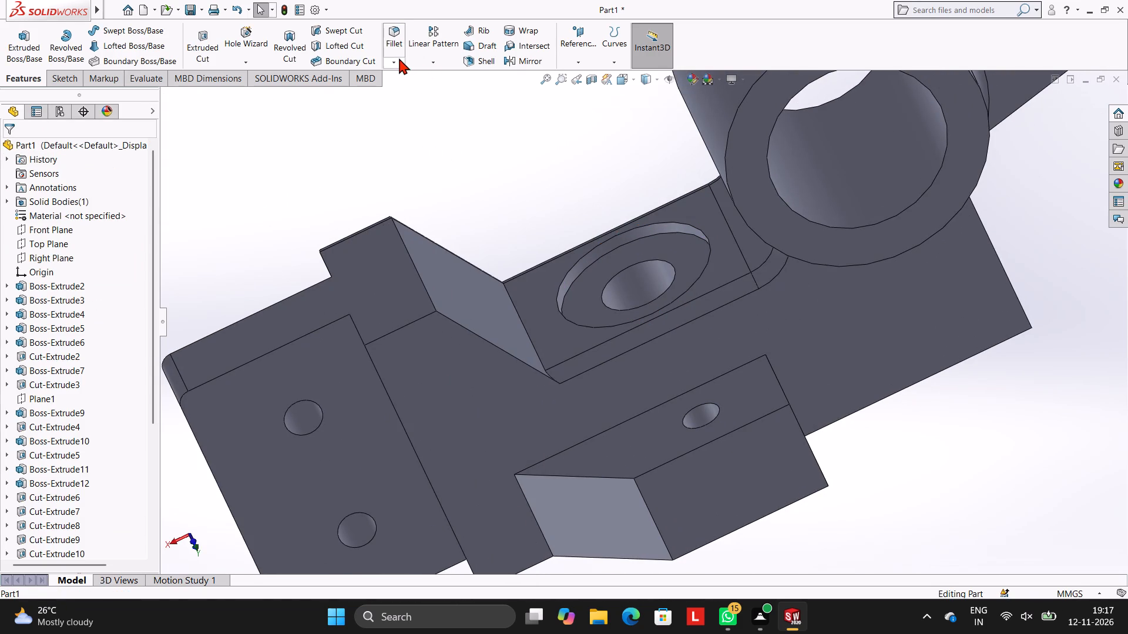
left_click(401, 75)
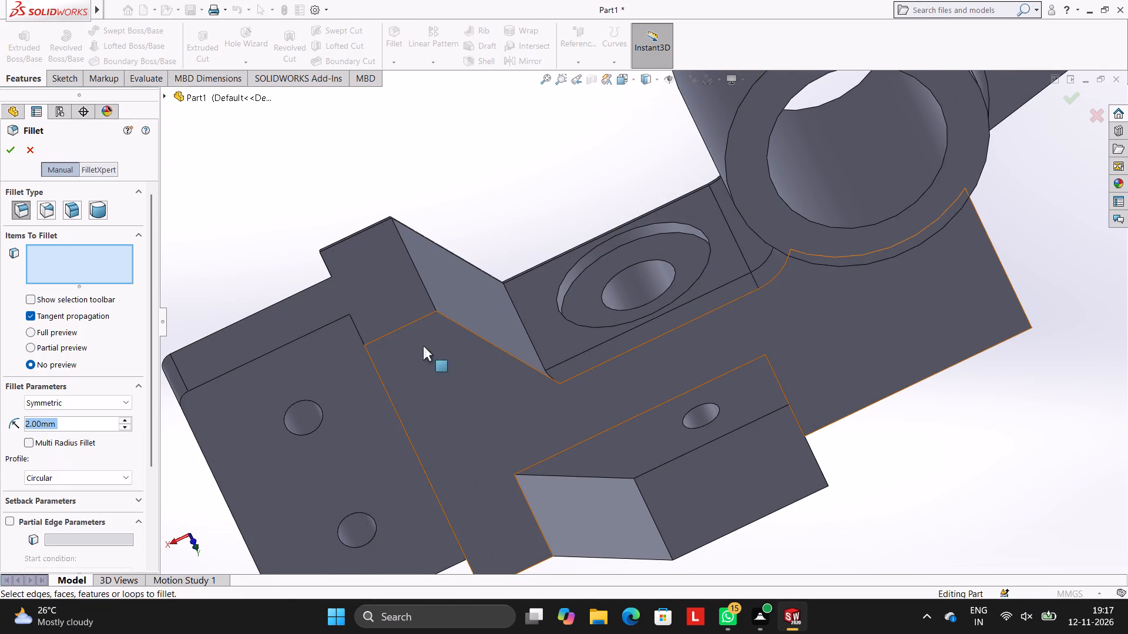
left_click(464, 326)
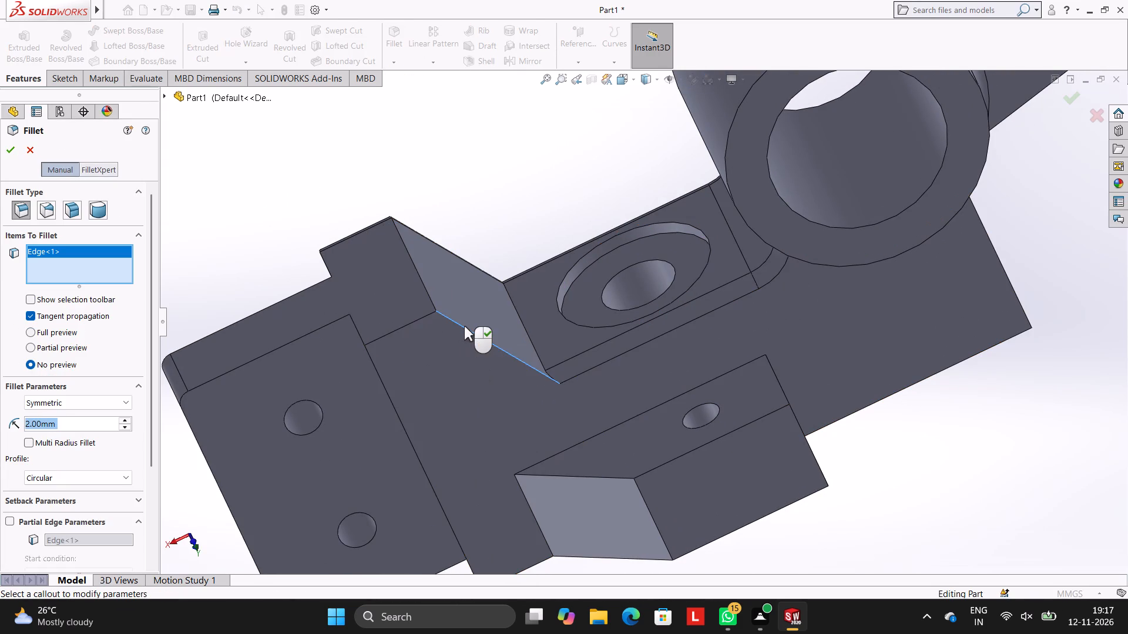
left_click(397, 331)
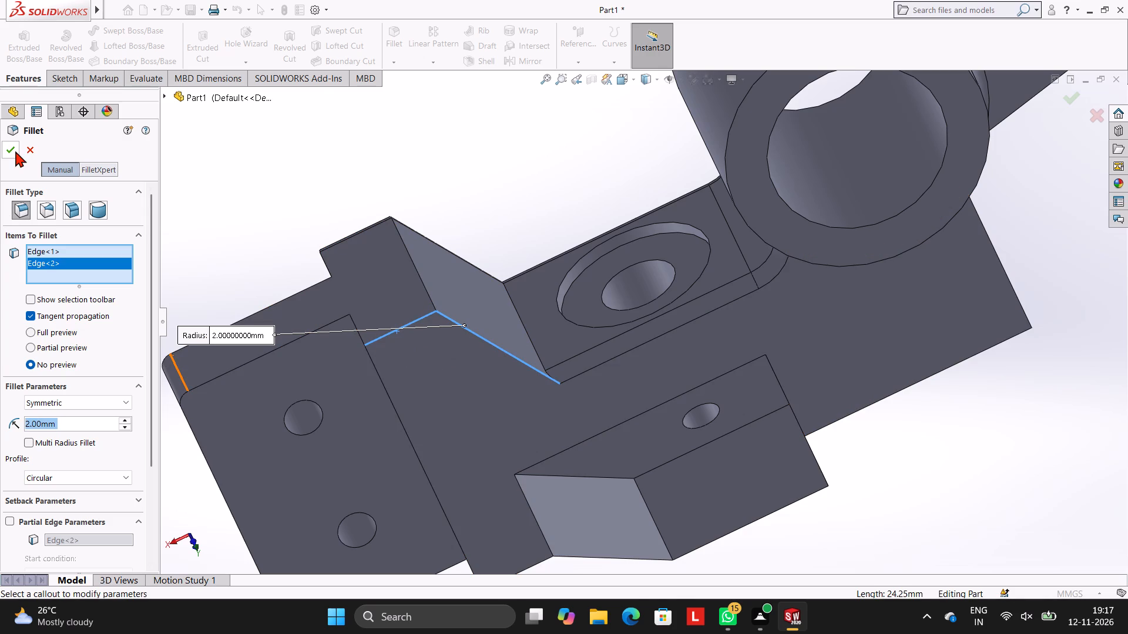
left_click(15, 151)
left_click(262, 186)
Fillet the side lug's two junction edges with the body and its sloped and straight outer edges around the holed face with a 2 mm radius.
middle_click_drag(570, 355, 642, 366)
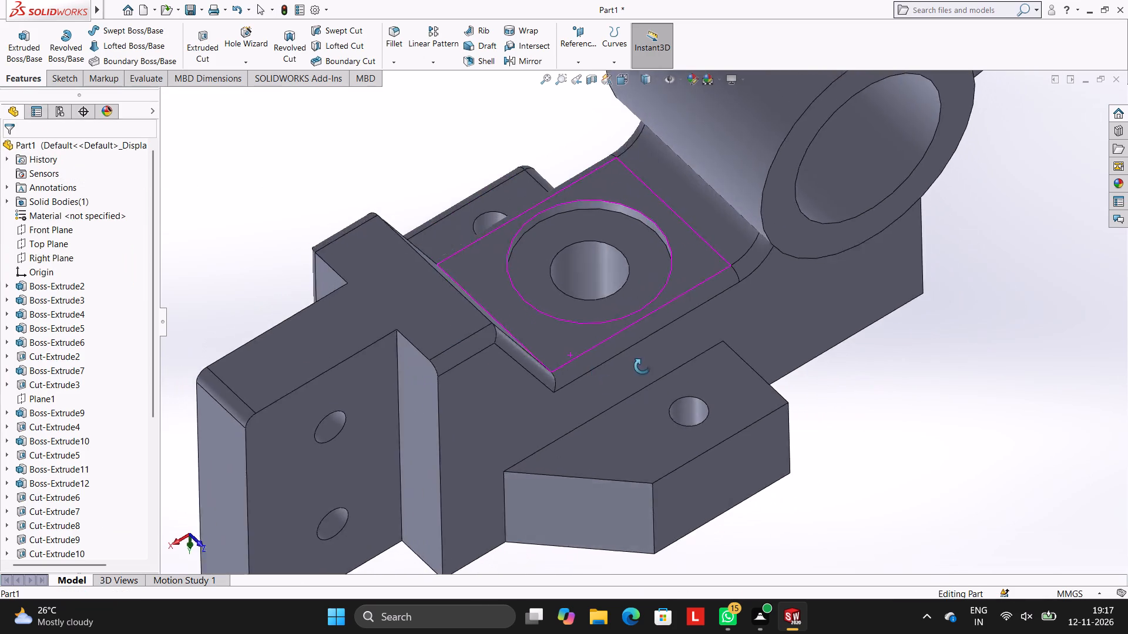
middle_click_drag(642, 366, 587, 280)
scroll(623, 373, "up", 4)
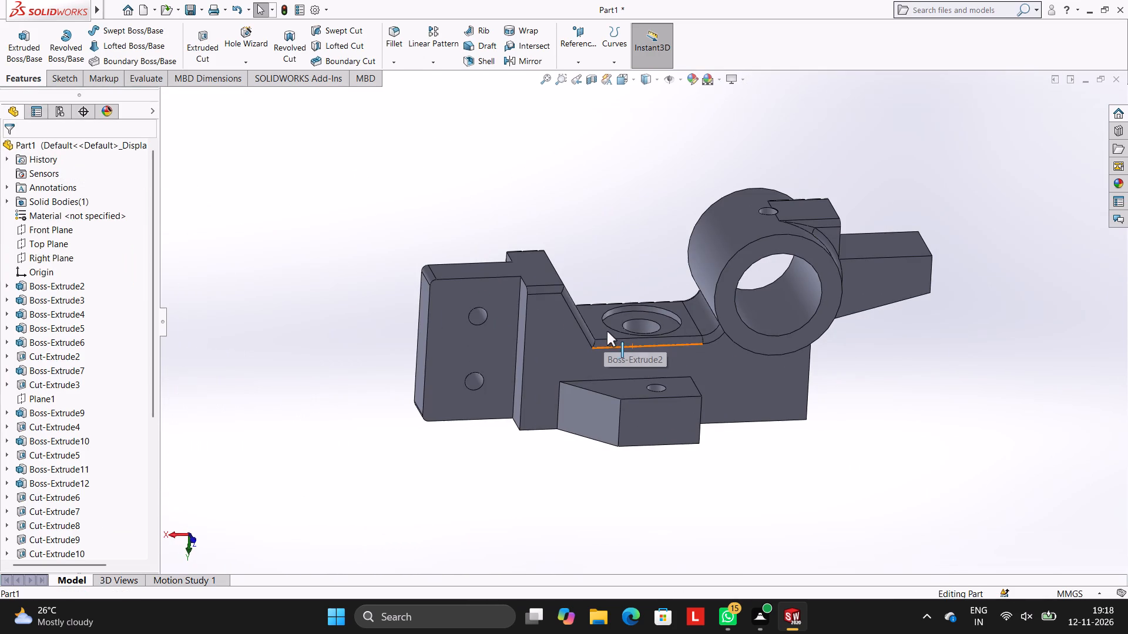
scroll(630, 325, "down", 2)
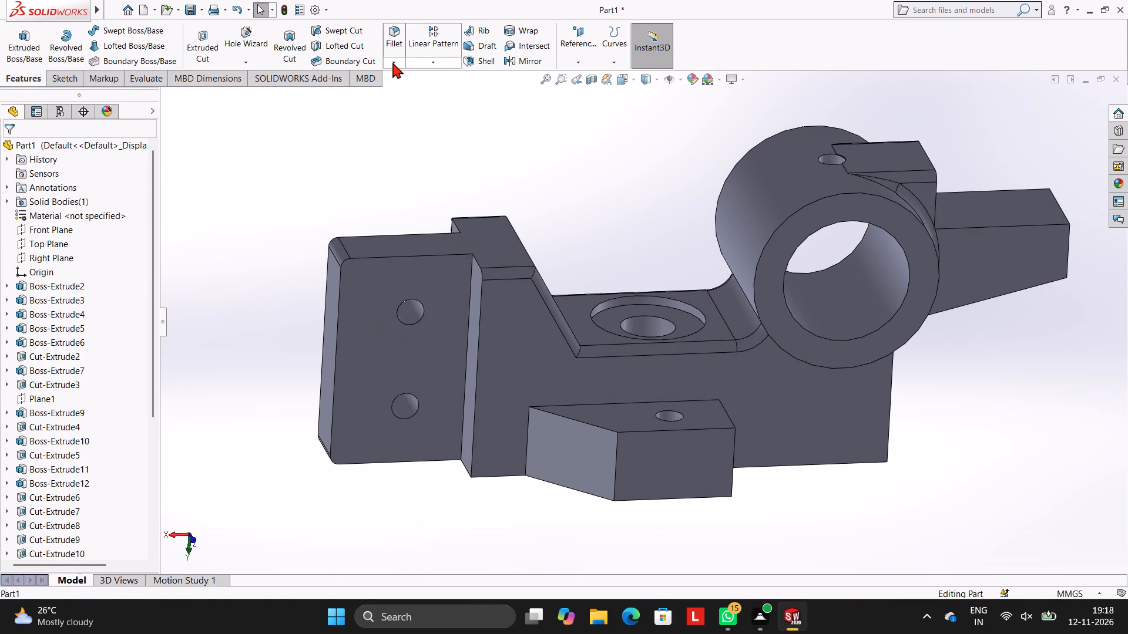
left_click(392, 62)
left_click(402, 77)
scroll(533, 312, "down", 4)
scroll(551, 458, "up", 3)
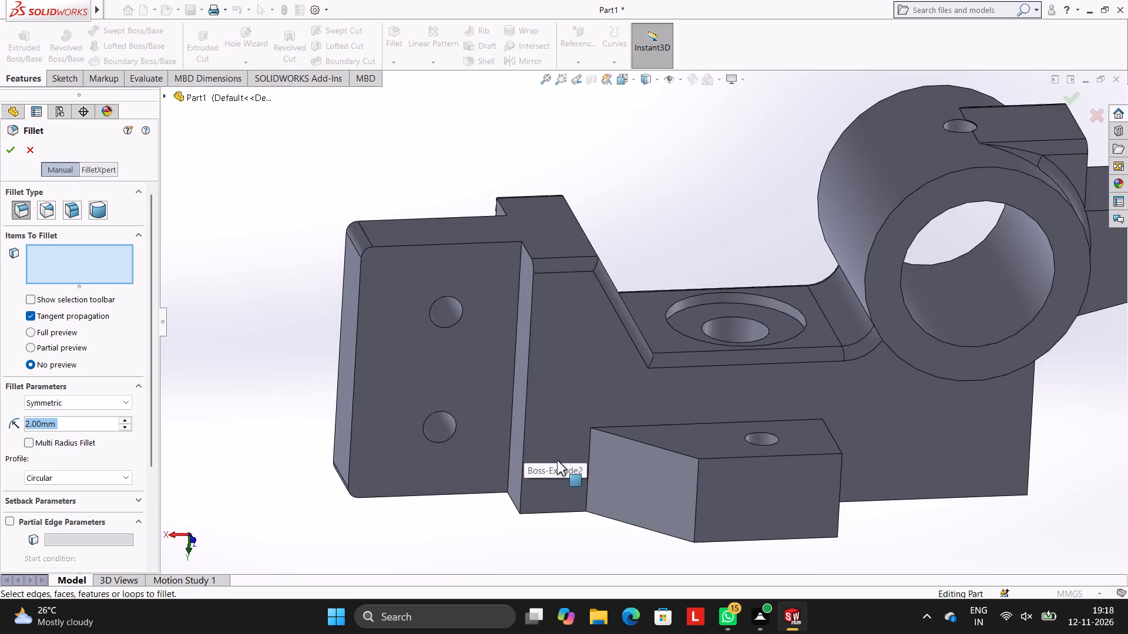
scroll(563, 468, "down", 3)
left_click(604, 460)
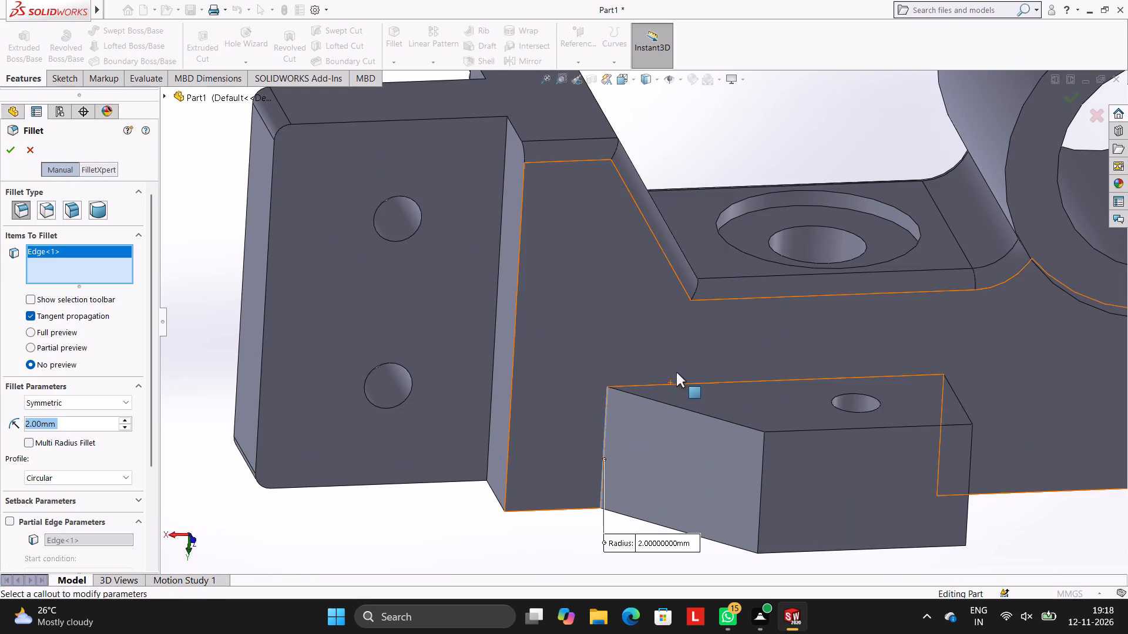
left_click(679, 383)
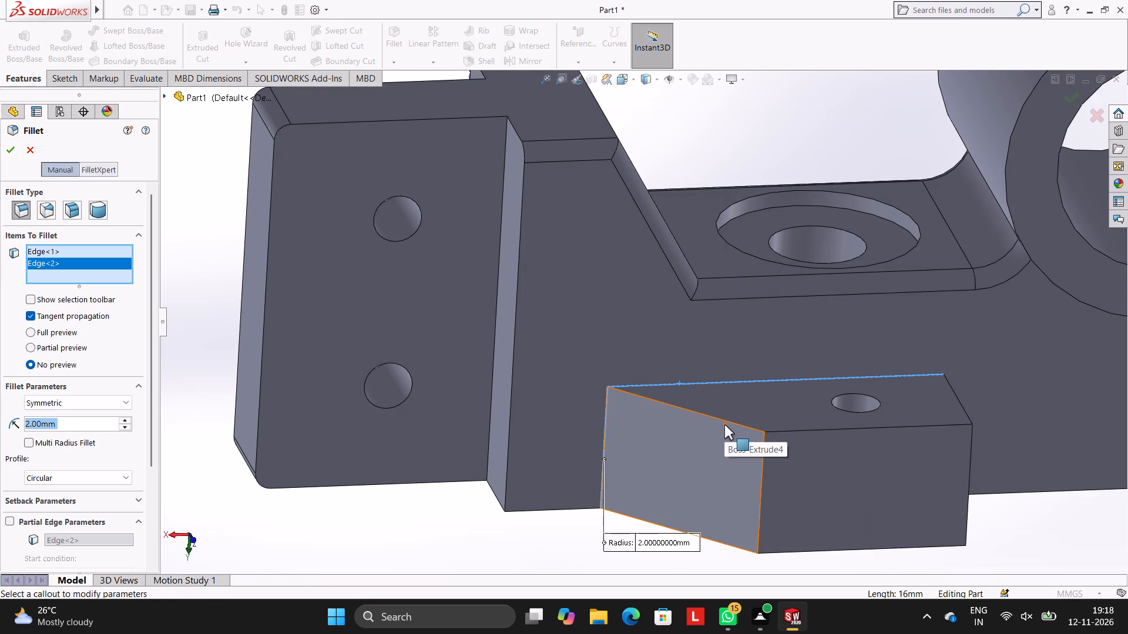
left_click(724, 419)
left_click(775, 431)
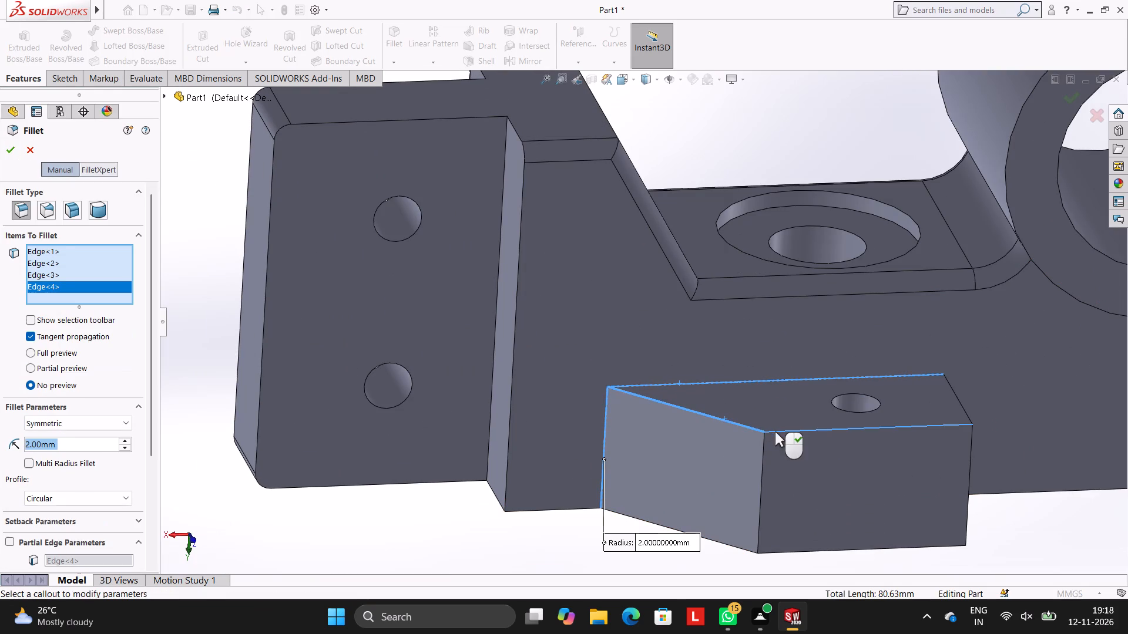
left_click(9, 152)
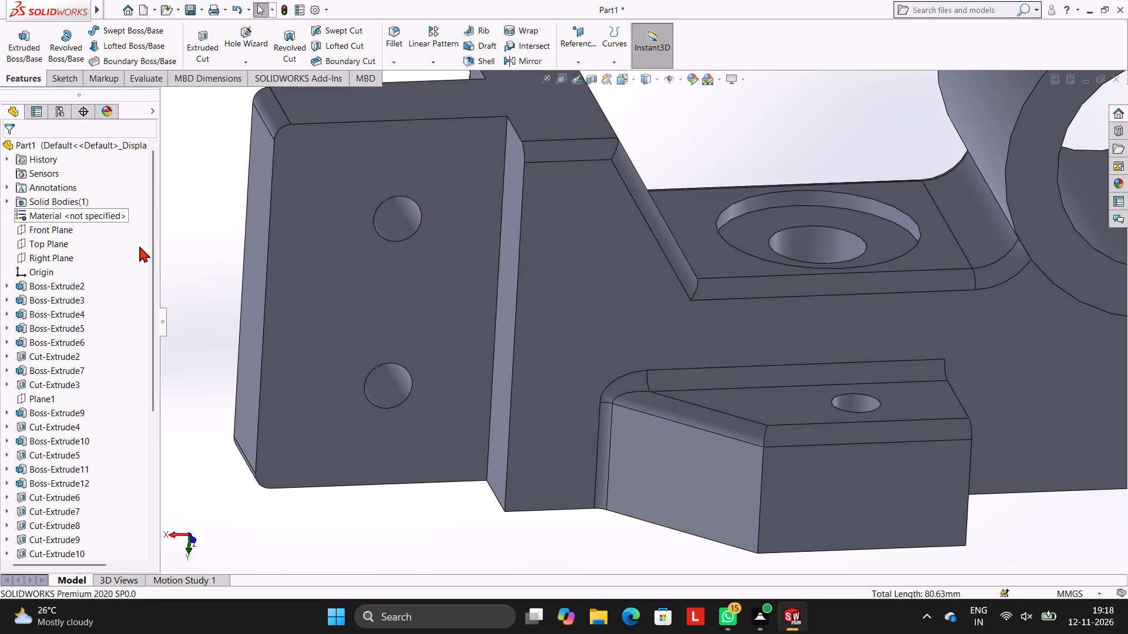
left_click(193, 186)
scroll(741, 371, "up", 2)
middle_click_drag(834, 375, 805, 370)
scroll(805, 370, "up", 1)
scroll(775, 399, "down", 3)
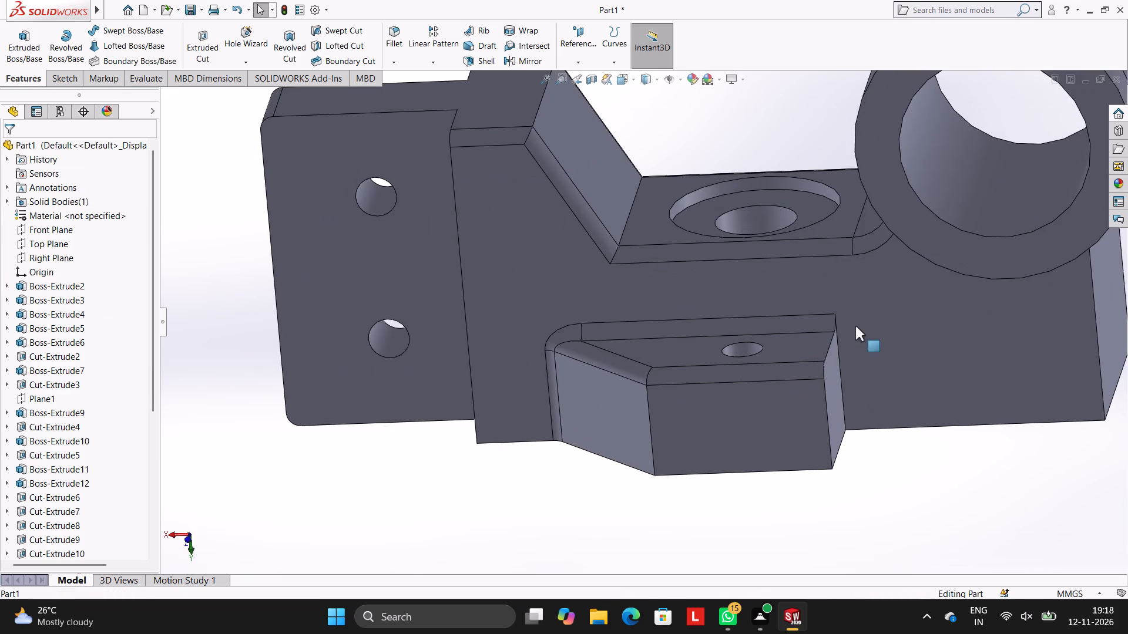
Fillet the side lug's two outer corner edges and its end-face junction edge with the body, on the ring-boss side, with a 2 mm radius.
left_click(399, 64)
left_click(404, 80)
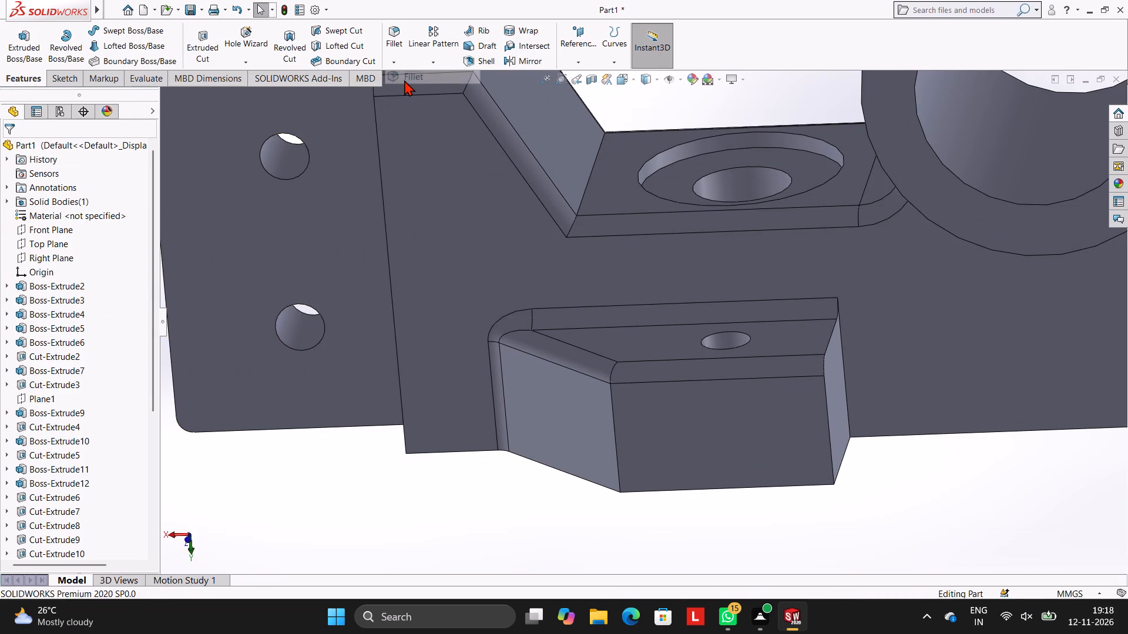
left_click(613, 410)
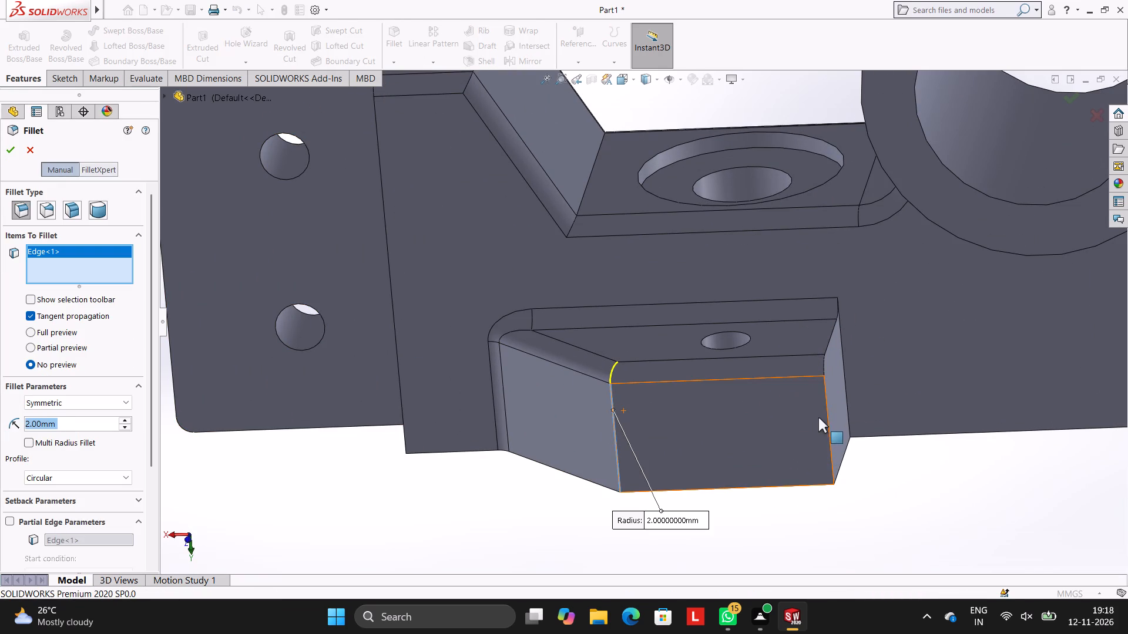
left_click(826, 416)
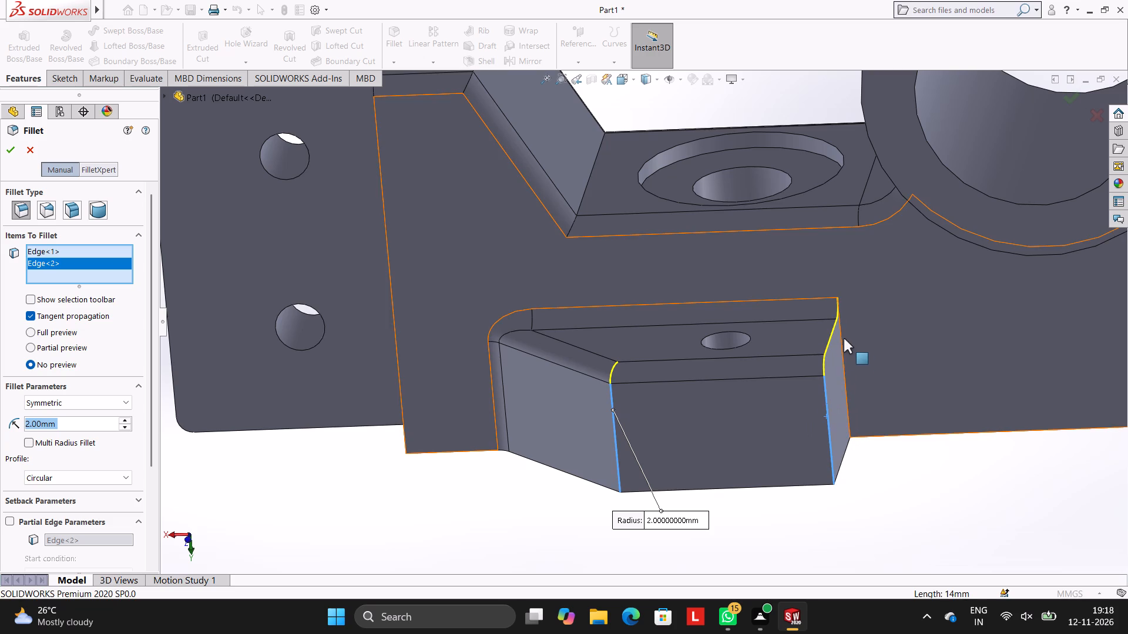
left_click(842, 338)
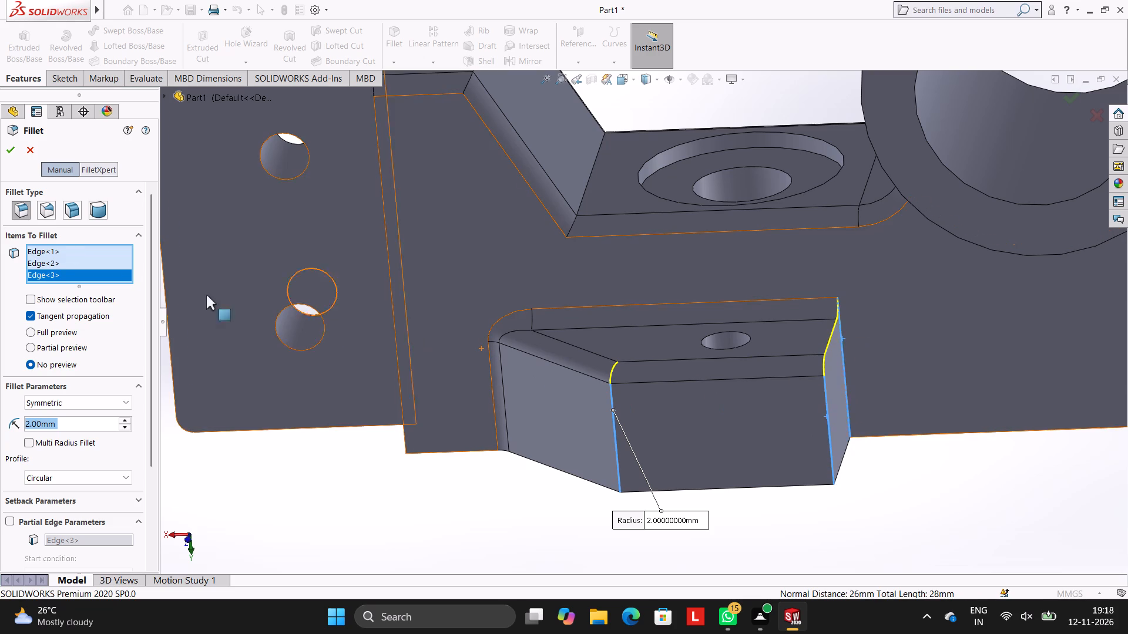
left_click(7, 144)
left_click(280, 473)
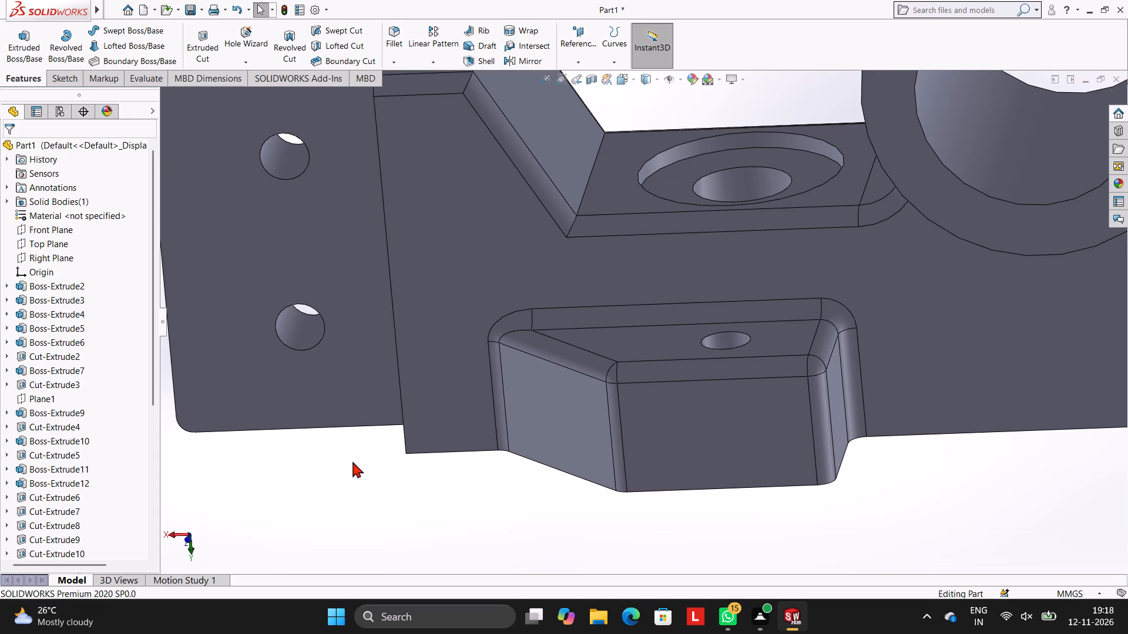
Fillet the opposite side lug's junction edge with the body at its ring-boss end with a 2 mm radius.
scroll(488, 420, "up", 3)
middle_click_drag(559, 346, 681, 501)
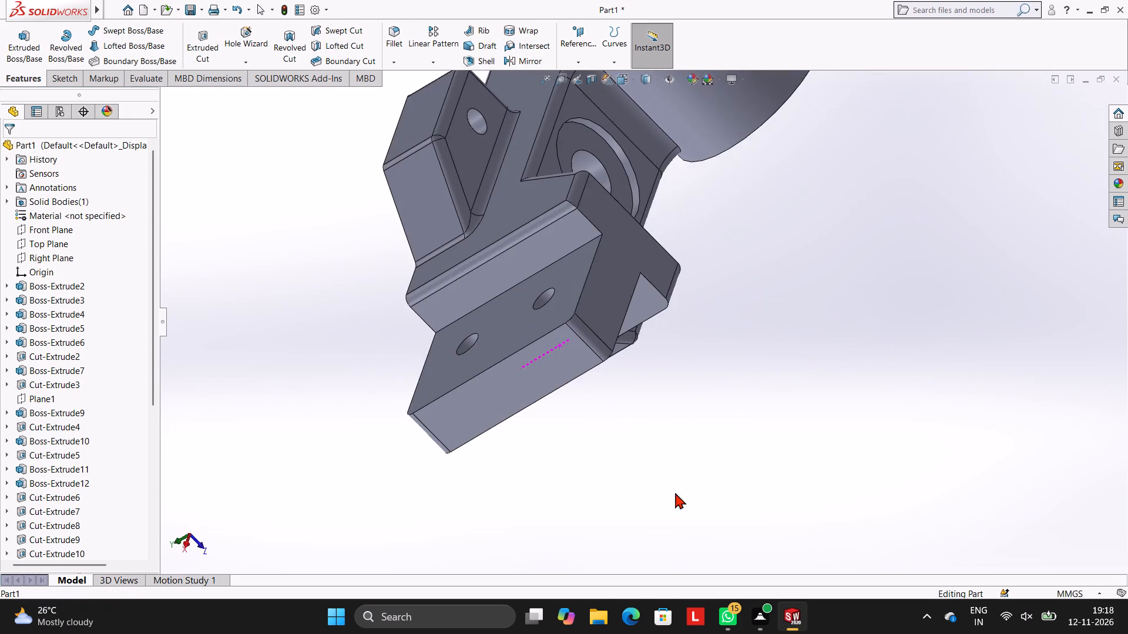
middle_click_drag(579, 377, 601, 459)
scroll(519, 151, "up", 4)
middle_click_drag(569, 224, 583, 319)
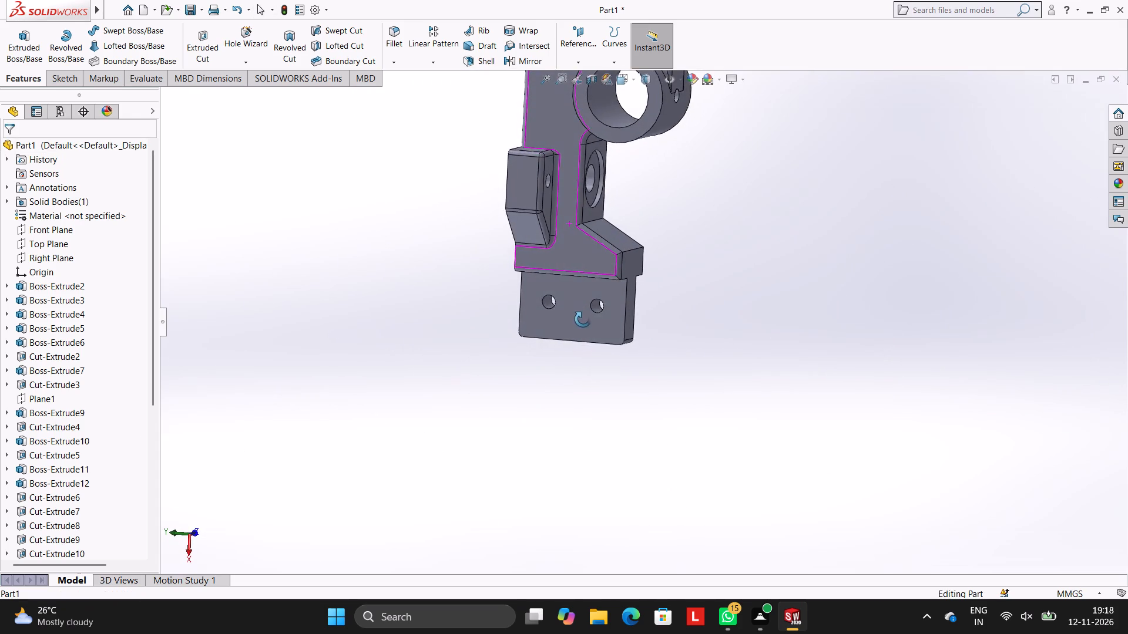
middle_click_drag(583, 319, 587, 363)
scroll(522, 137, "down", 5)
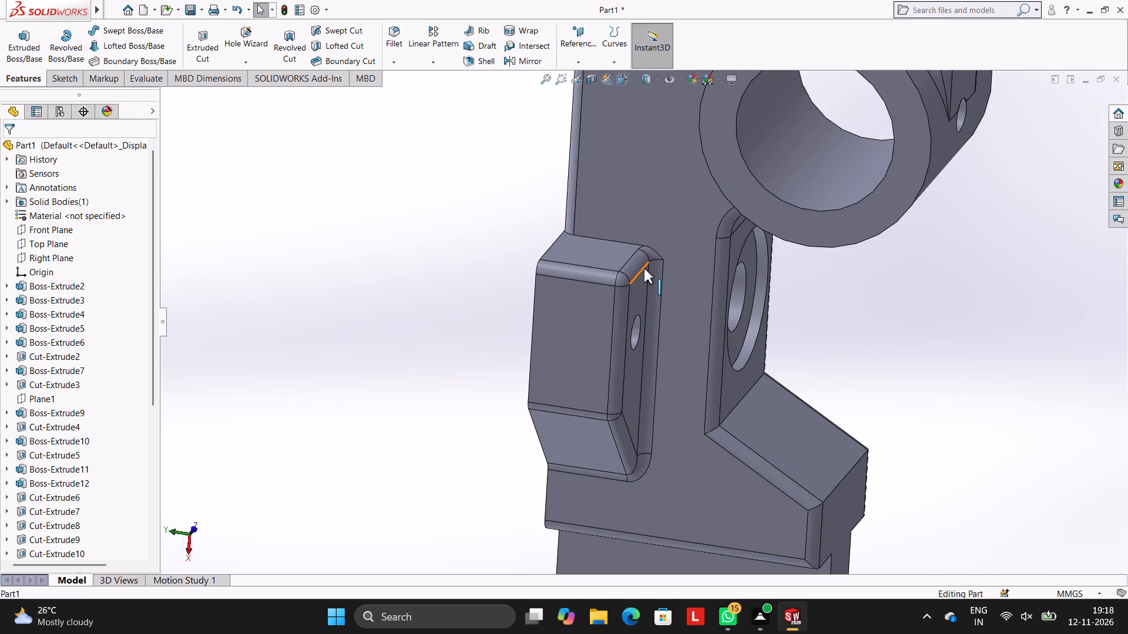
middle_click_drag(738, 338, 707, 215)
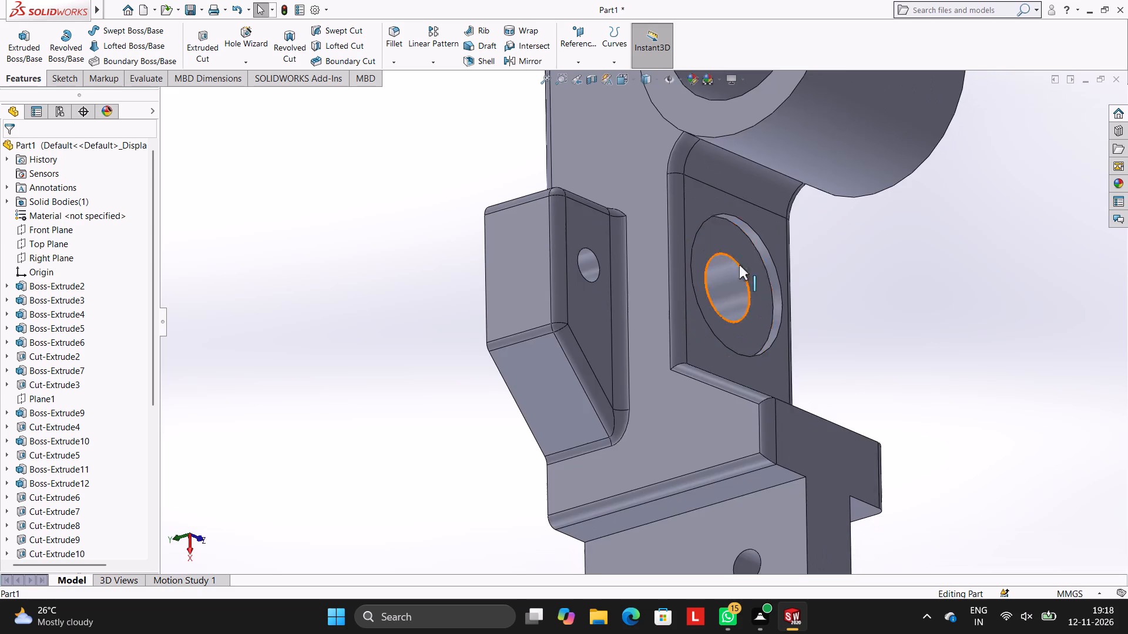
scroll(750, 271, "up", 4)
scroll(750, 268, "down", 1)
middle_click_drag(747, 268, 664, 181)
middle_click_drag(698, 269, 731, 282)
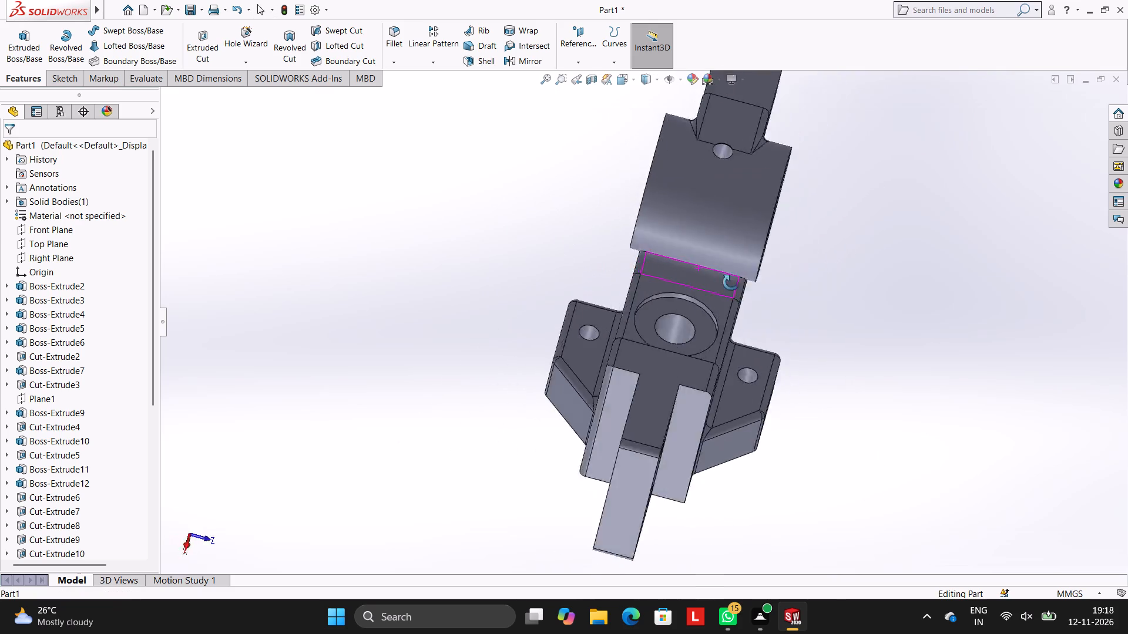
middle_click_drag(731, 282, 668, 255)
scroll(667, 255, "up", 1)
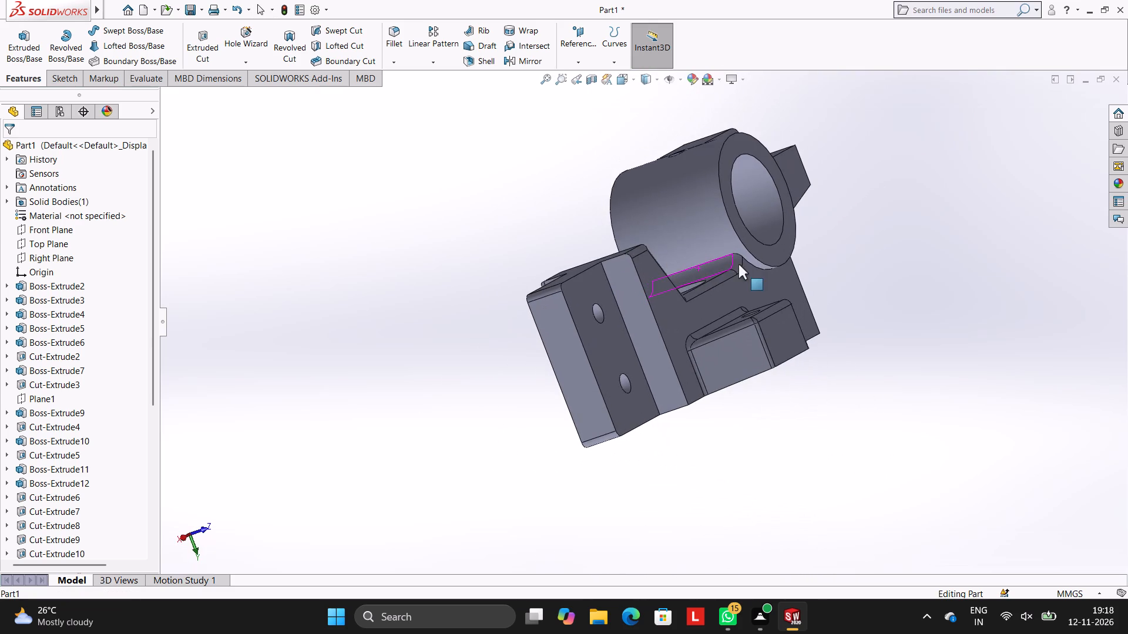
middle_click_drag(690, 304, 870, 346)
middle_click_drag(696, 323, 728, 340)
scroll(673, 359, "down", 5)
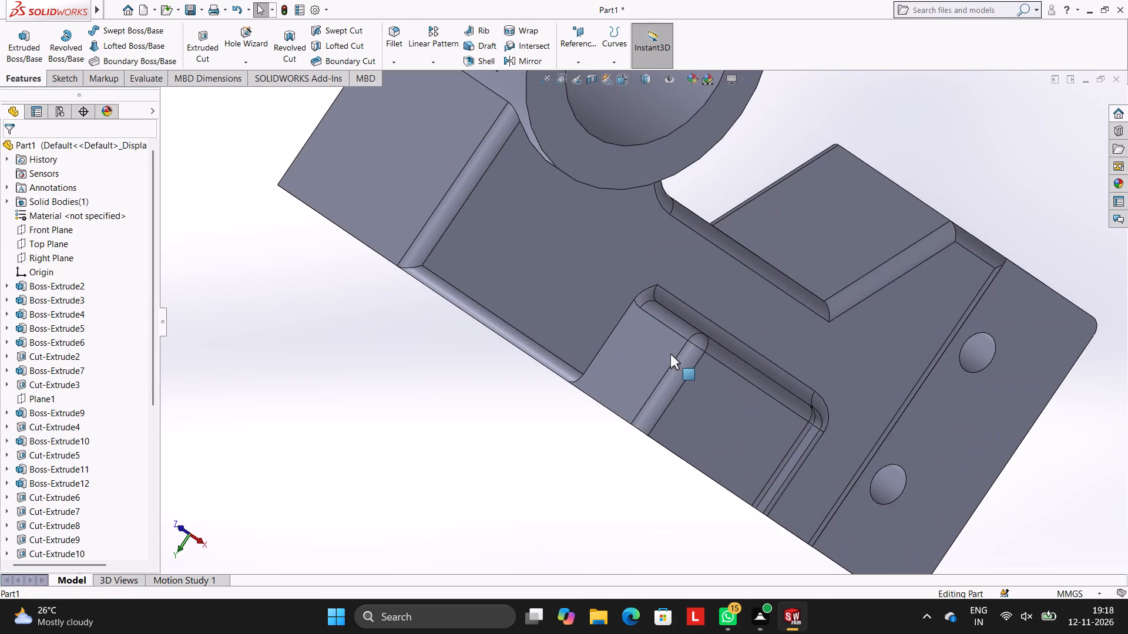
left_click(389, 64)
left_click(399, 71)
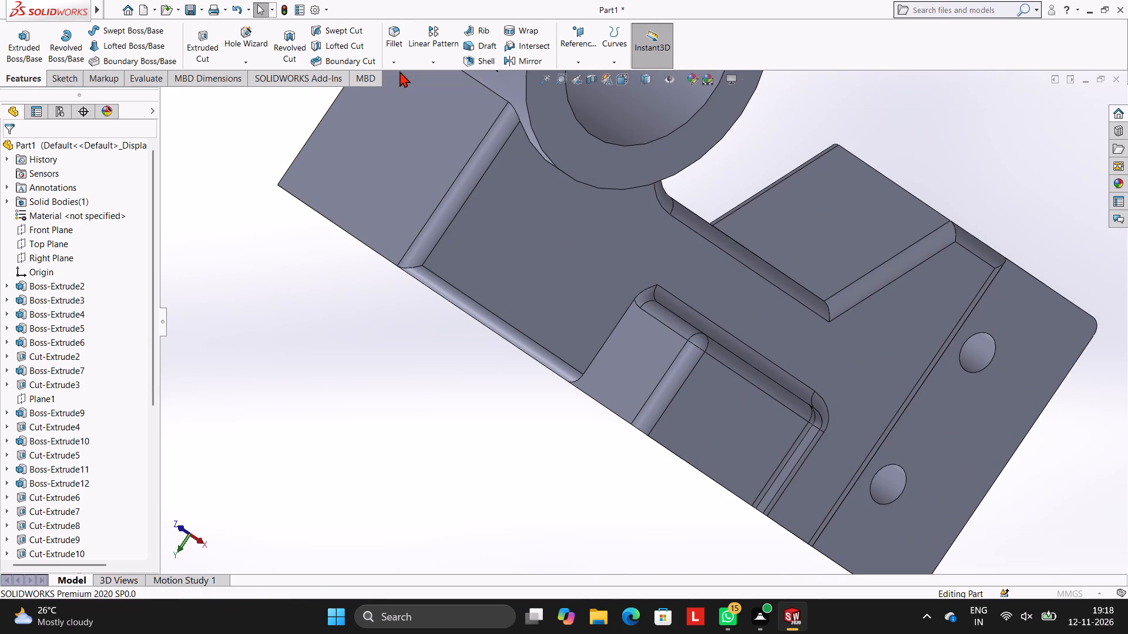
left_click(606, 339)
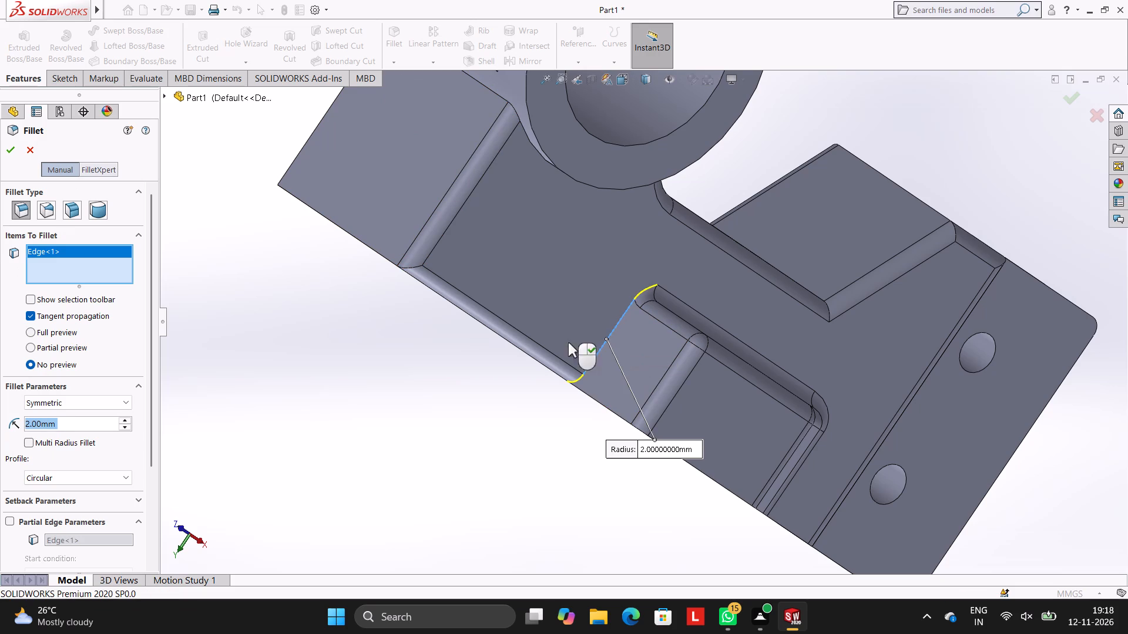
left_click(7, 155)
left_click(337, 373)
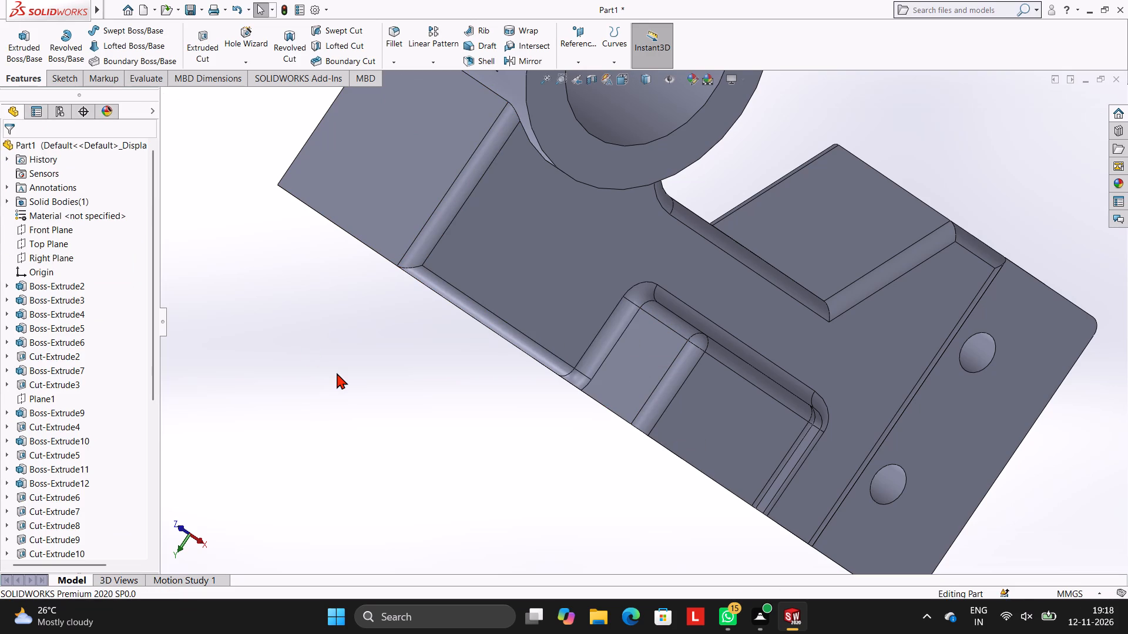
Fillet the end edge of the raised pad on the ring boss, facing the arm, with a 2 mm radius, including its tangent edges.
scroll(390, 385, "up", 4)
middle_click_drag(612, 325, 501, 298)
scroll(666, 307, "down", 3)
scroll(728, 292, "up", 2)
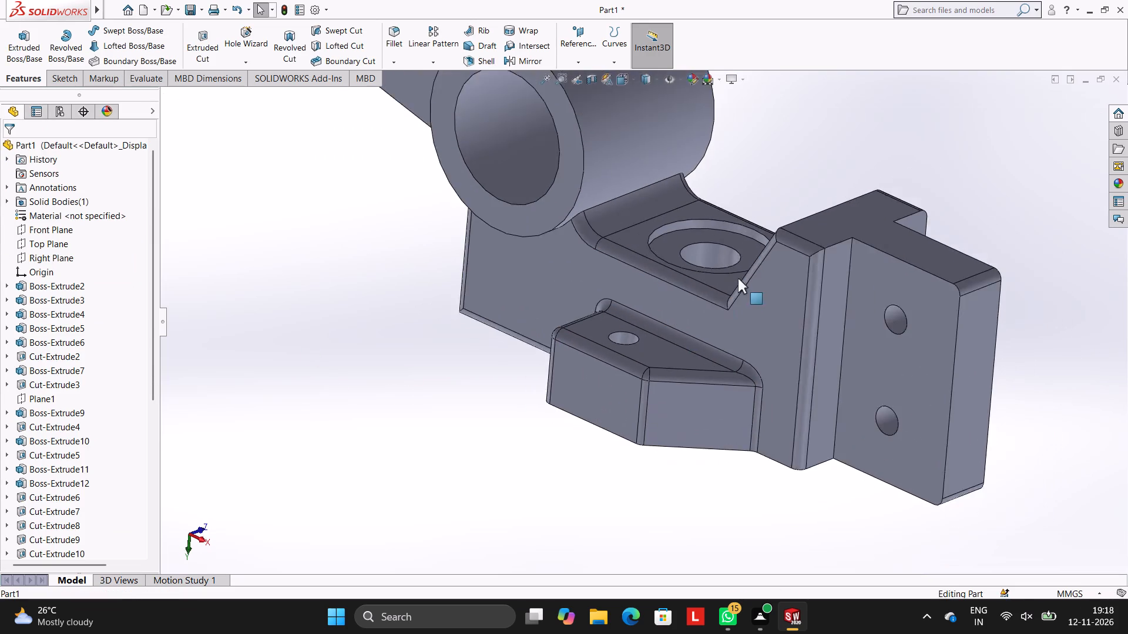
scroll(738, 278, "up", 2)
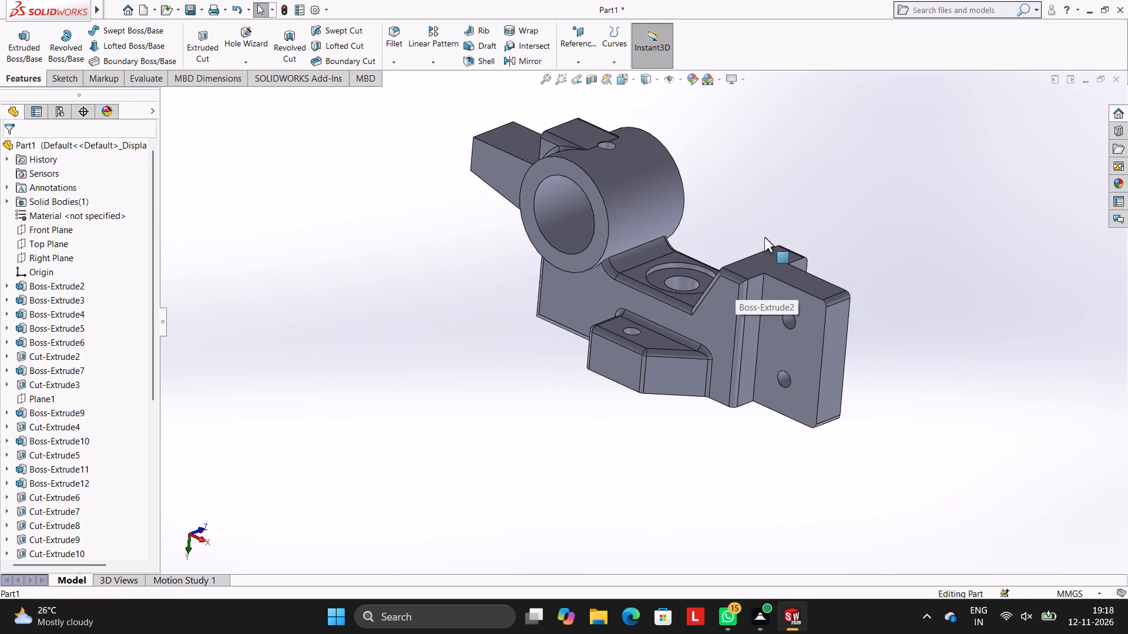
scroll(764, 229, "down", 2)
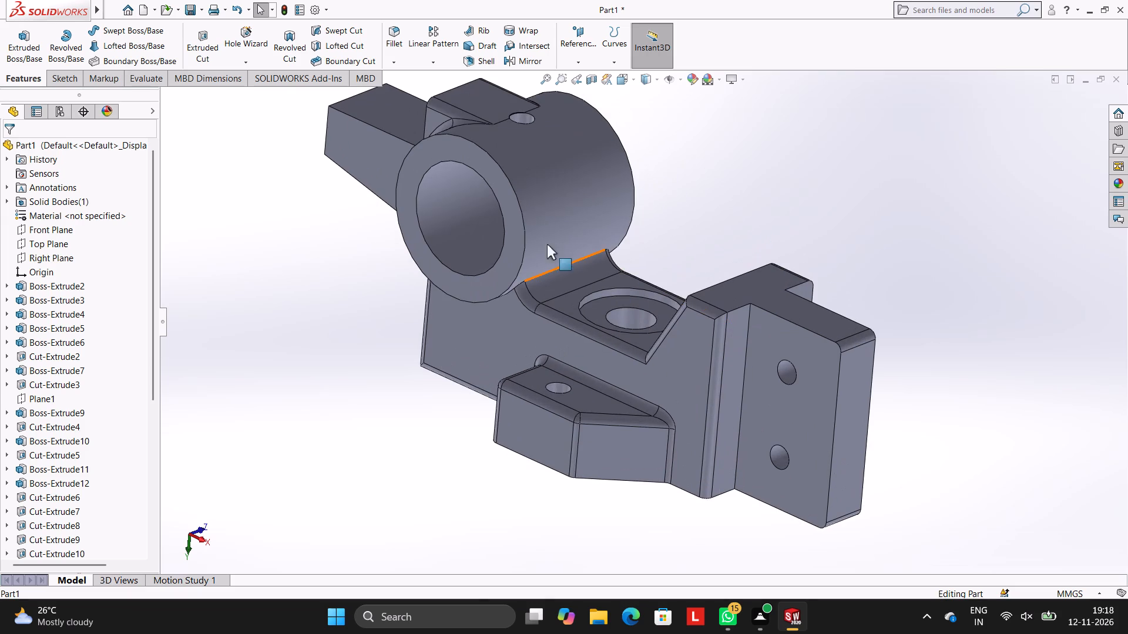
scroll(525, 215, "up", 1)
scroll(525, 215, "down", 2)
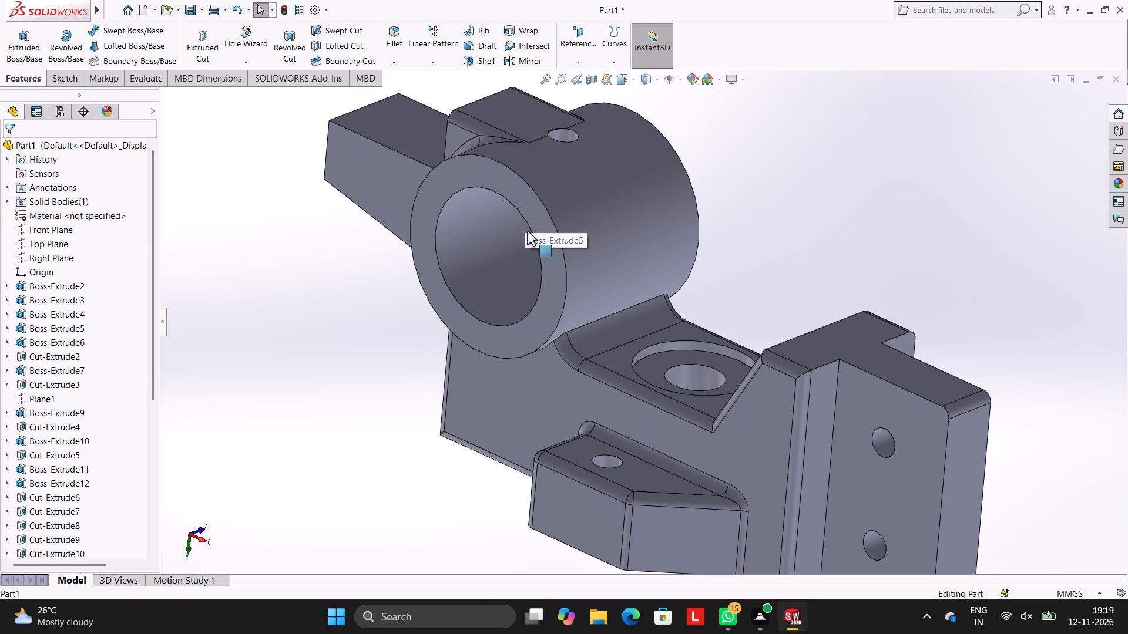
scroll(513, 96, "down", 3)
scroll(503, 150, "up", 2)
scroll(503, 152, "down", 3)
scroll(532, 245, "down", 1)
middle_click_drag(677, 213, 724, 279)
scroll(724, 279, "down", 1)
left_click(394, 64)
left_click(406, 72)
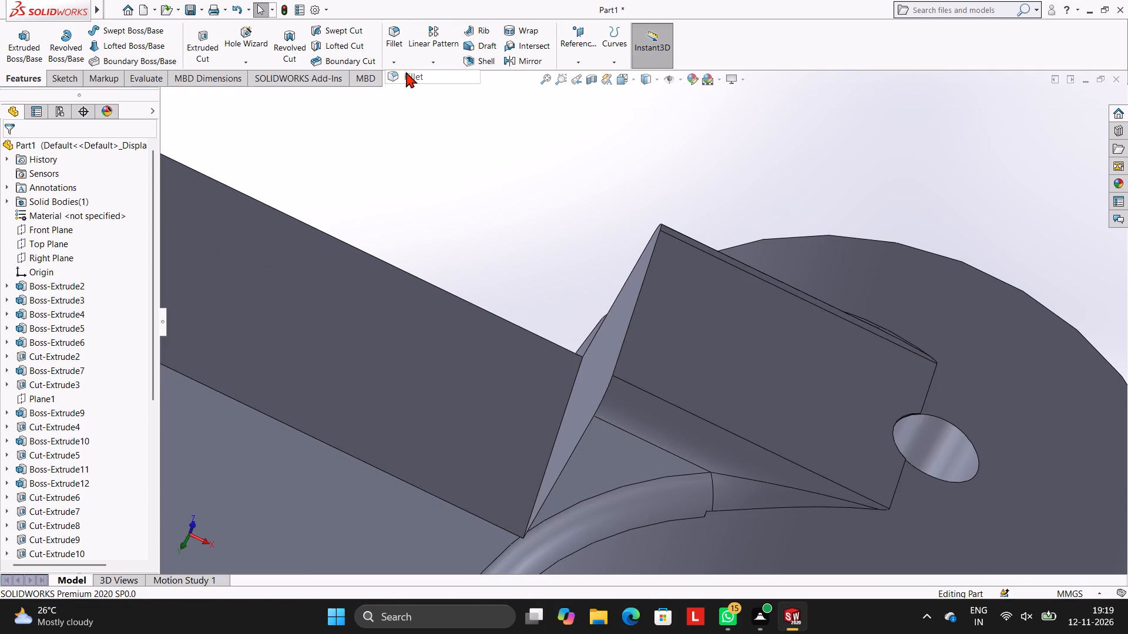
left_click(643, 289)
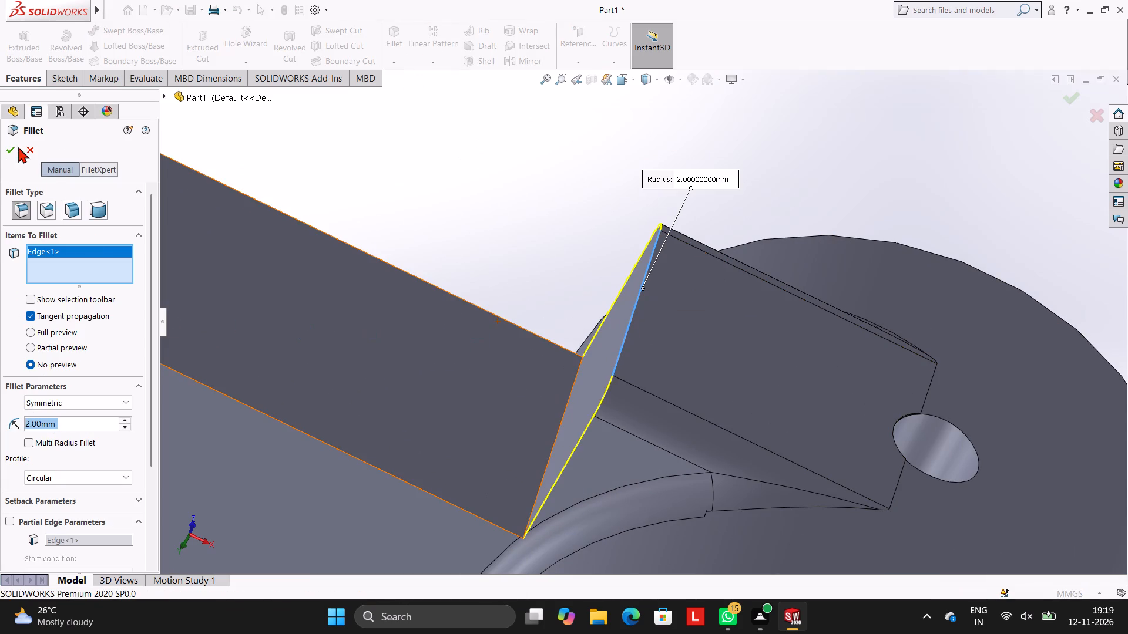
left_click(13, 155)
left_click(425, 189)
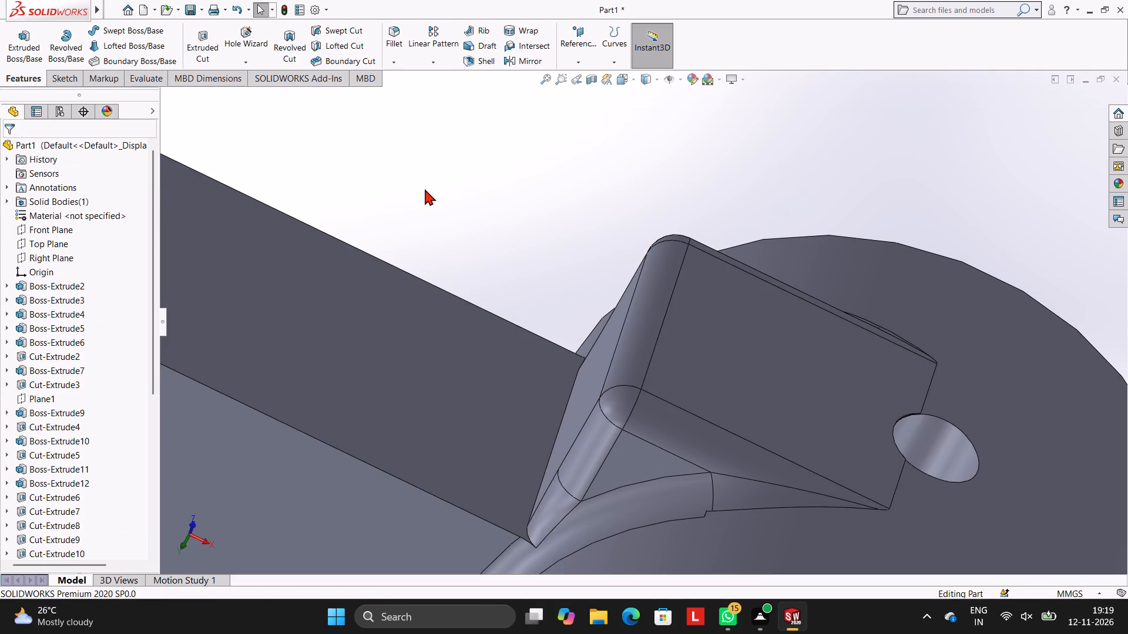
Examine the filleted bracket as a whole, including the ring boss, its raised pad, the side lug and the two-hole tongue.
scroll(757, 278, "up", 2)
middle_click_drag(767, 281, 706, 216)
scroll(712, 241, "down", 1)
scroll(713, 244, "up", 3)
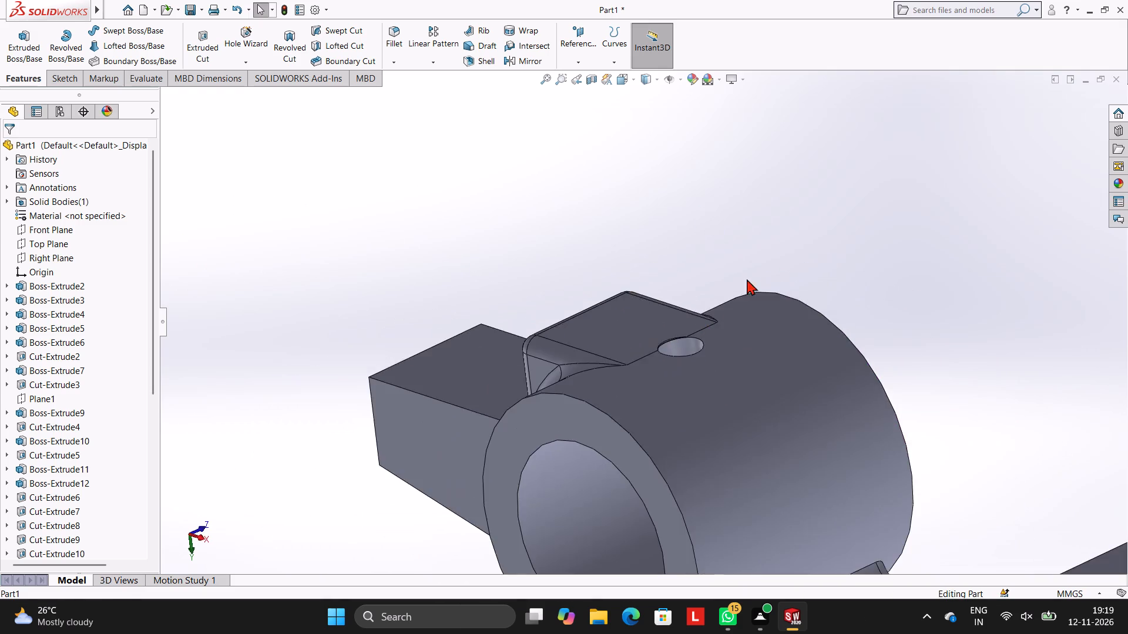
middle_click_drag(748, 279, 785, 218)
scroll(710, 235, "up", 1)
middle_click_drag(710, 235, 693, 237)
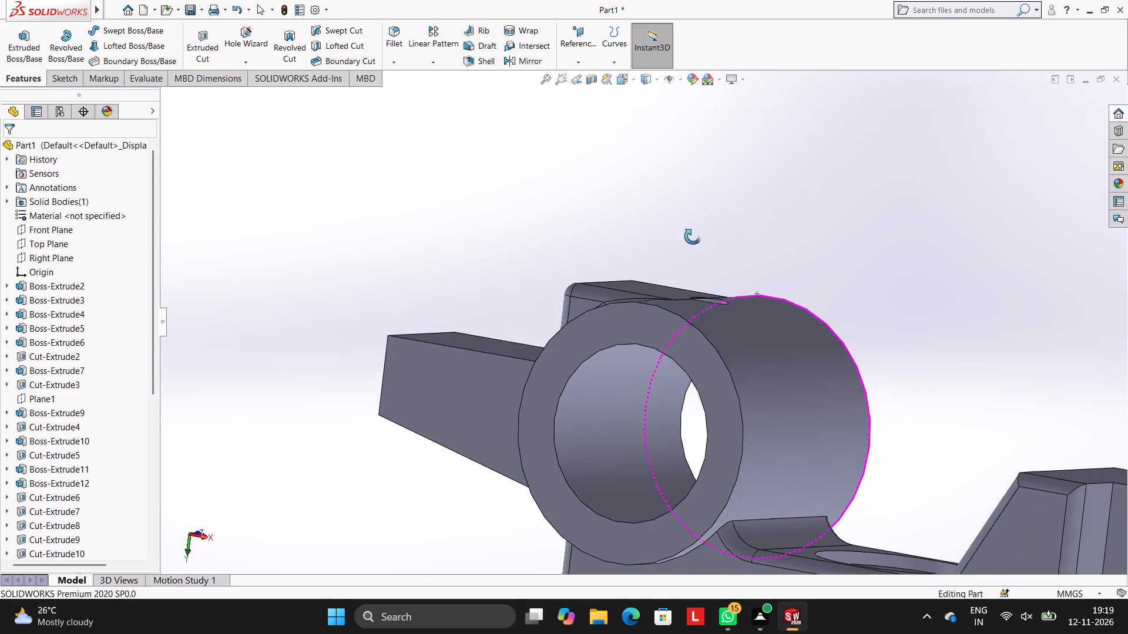
middle_click_drag(693, 237, 684, 288)
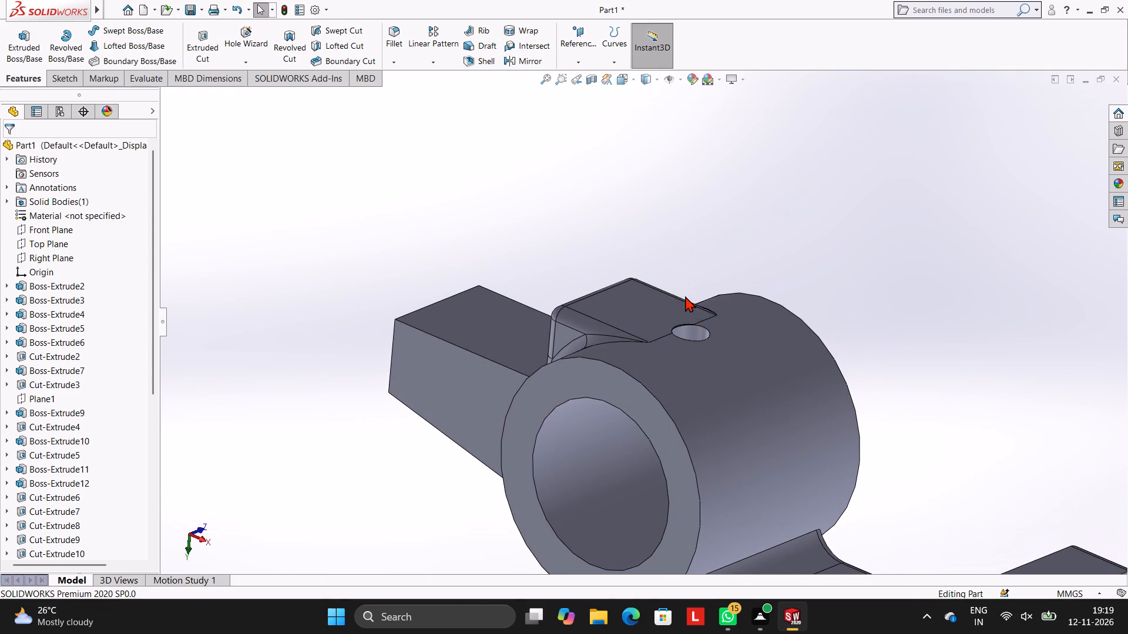
scroll(685, 296, "up", 5)
scroll(773, 376, "up", 2)
scroll(771, 386, "down", 2)
scroll(747, 435, "down", 2)
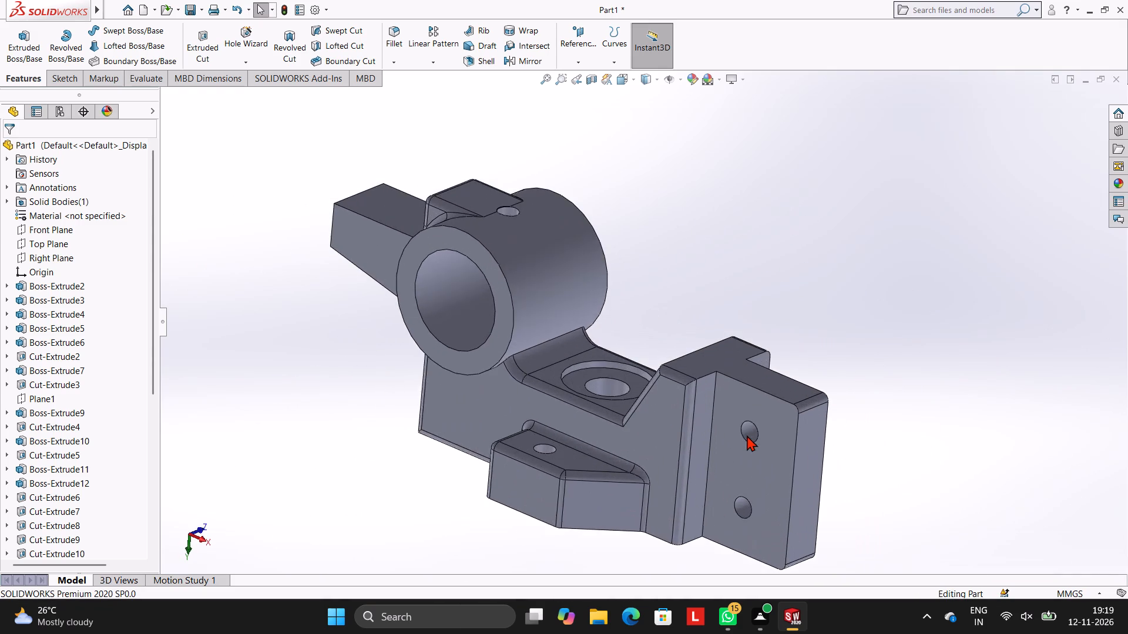
scroll(681, 370, "up", 2)
scroll(681, 370, "down", 2)
scroll(455, 285, "up", 1)
scroll(465, 301, "down", 3)
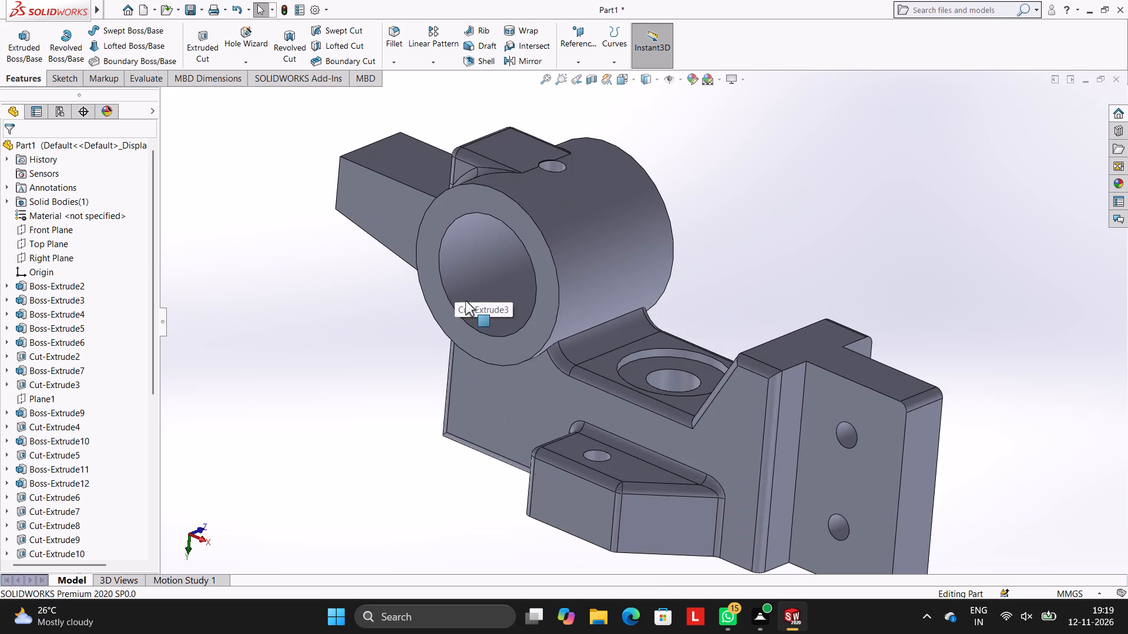
scroll(576, 317, "up", 3)
scroll(637, 375, "up", 1)
scroll(637, 375, "down", 1)
scroll(748, 353, "up", 2)
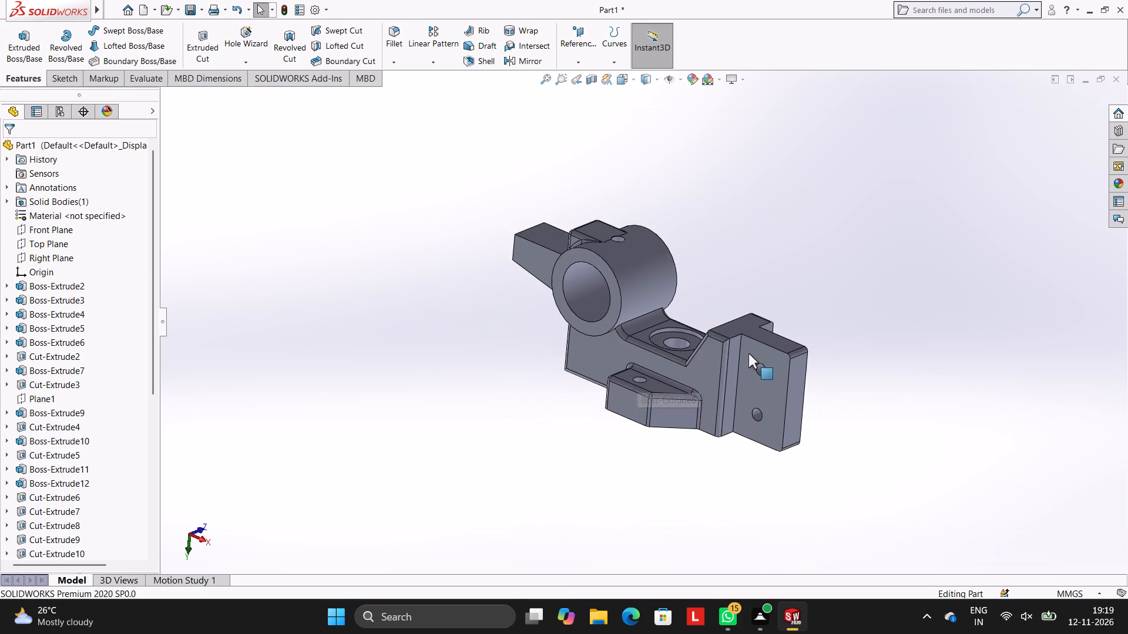
scroll(748, 353, "down", 2)
scroll(532, 284, "up", 1)
scroll(536, 290, "down", 2)
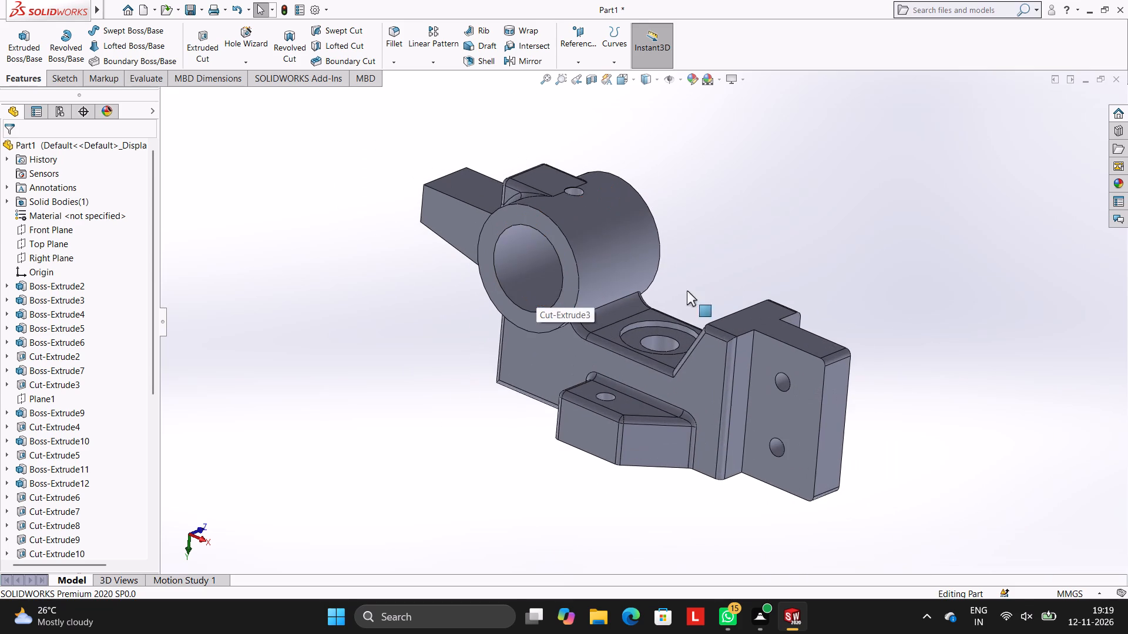
Apply the green appearance from the Solid appearances to the bracket.
left_click(1120, 179)
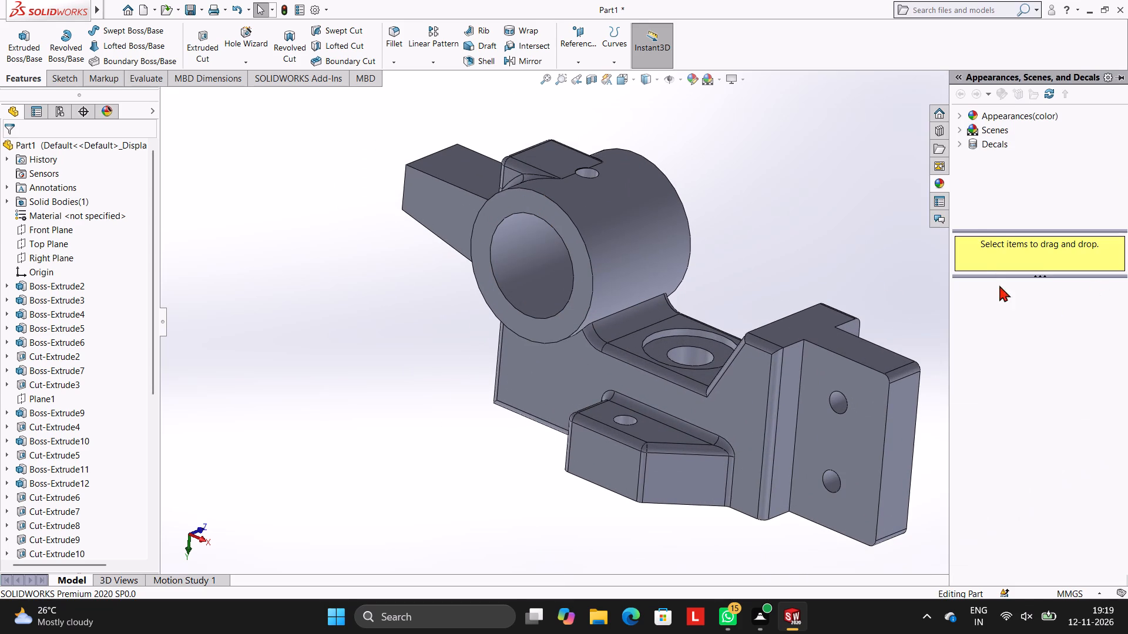
left_click(959, 120)
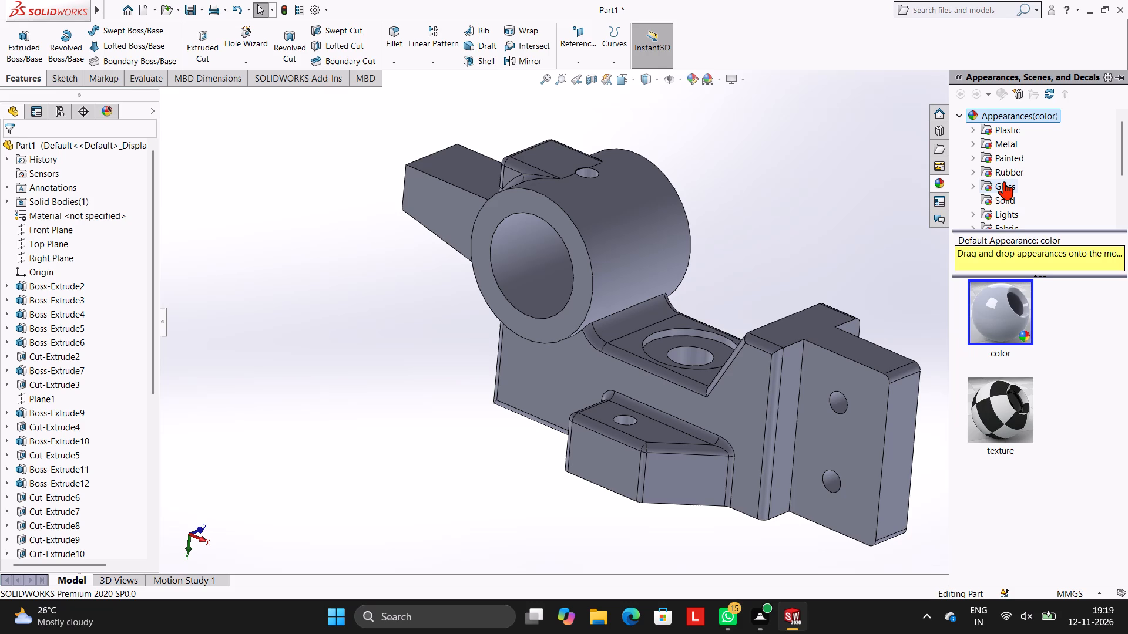
left_click(1002, 194)
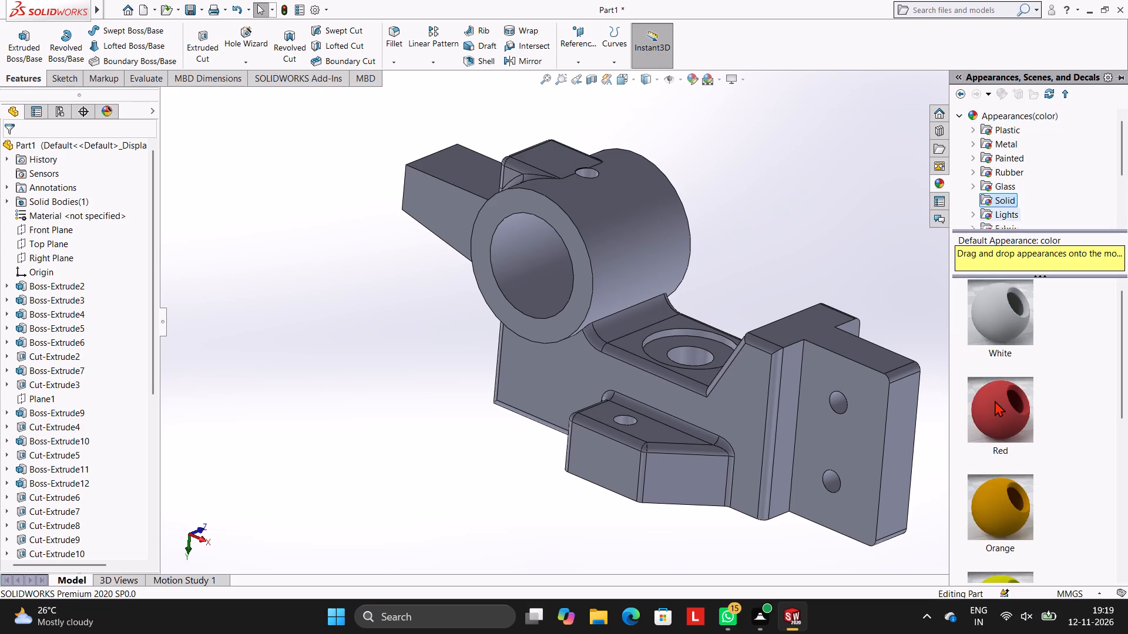
scroll(995, 401, "down", 3)
left_click_drag(995, 338, 629, 354)
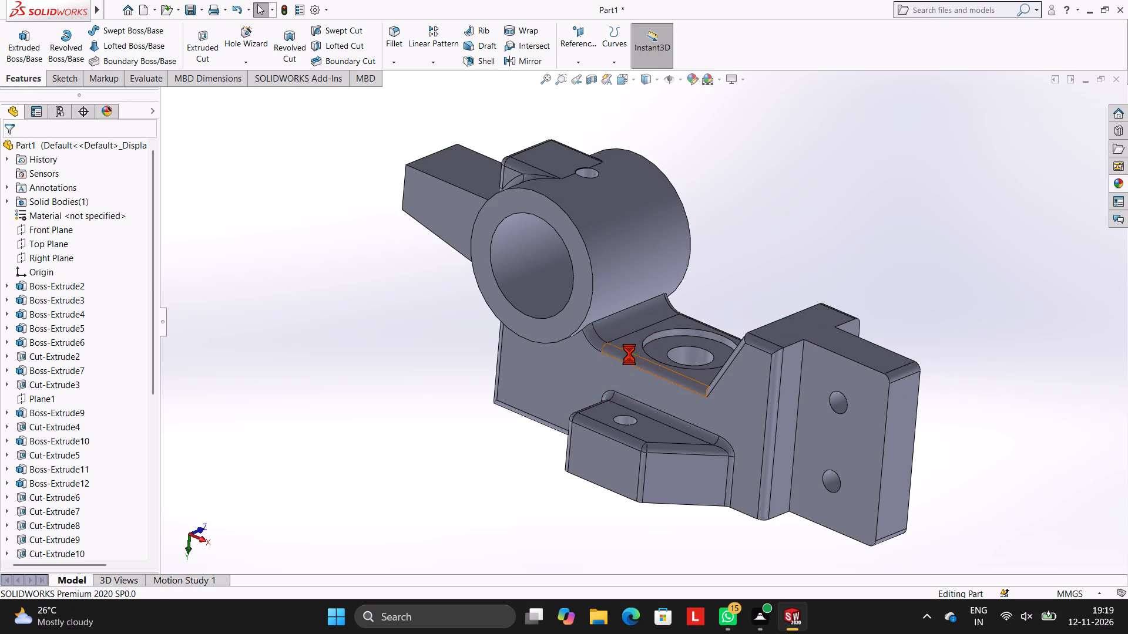
left_click(632, 356)
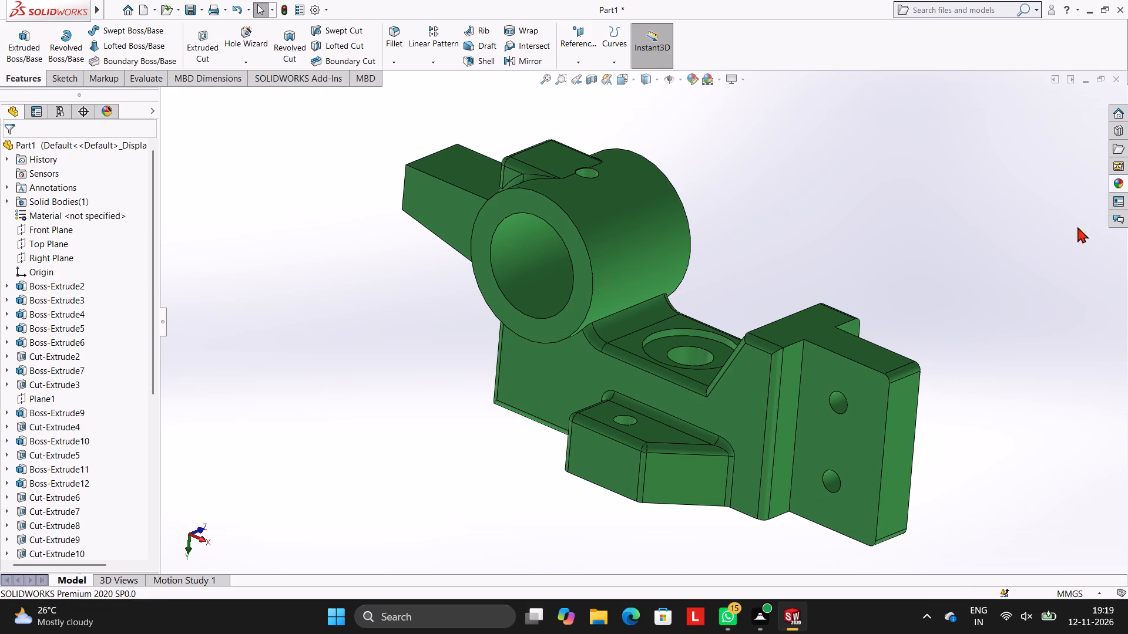
Apply the magenta Solid appearance to the bore of the ring boss.
left_click(1119, 180)
left_click_drag(1008, 518, 579, 347)
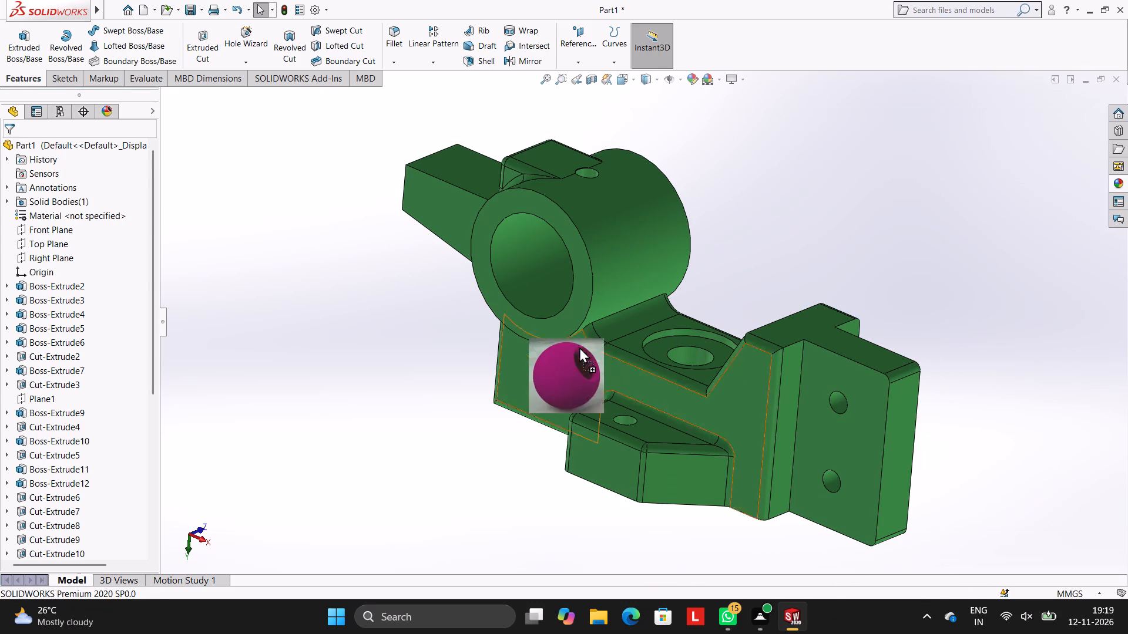
left_click_drag(579, 347, 536, 249)
left_click(536, 249)
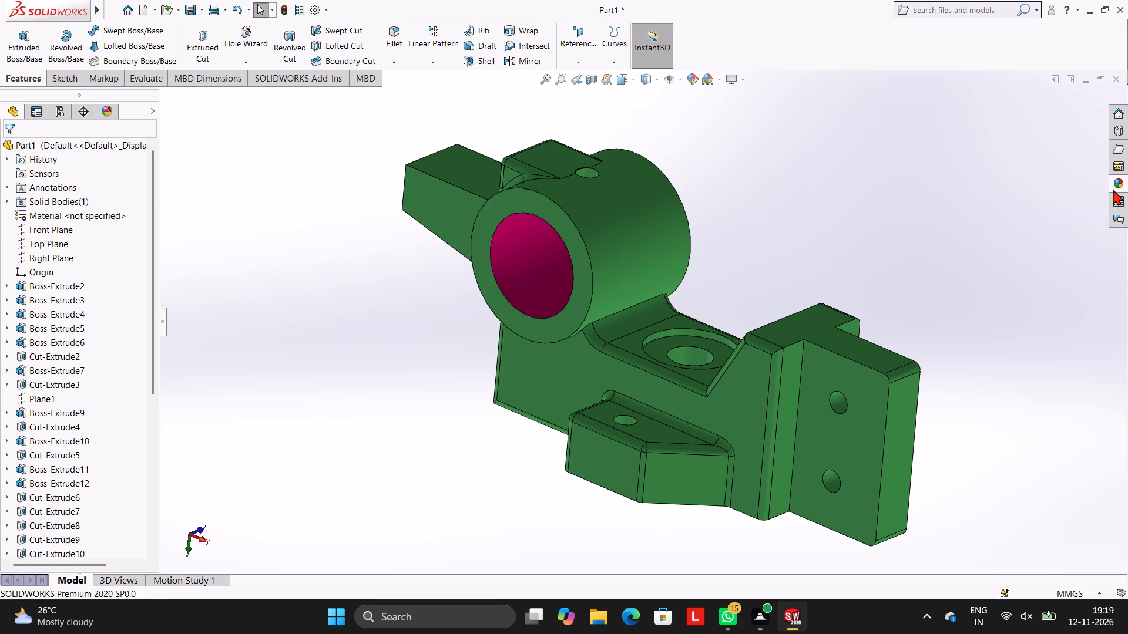
Apply the Yellow Solid appearance to the circular recess around the hole in the arm.
left_click(1114, 183)
scroll(1036, 412, "up", 1)
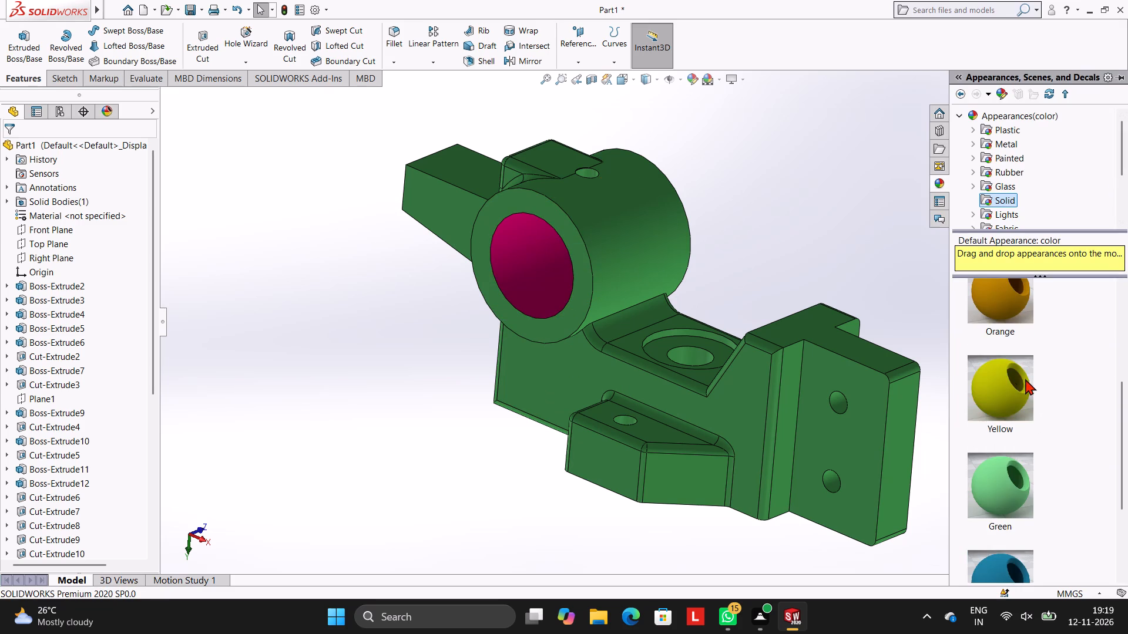
left_click_drag(1011, 379, 694, 345)
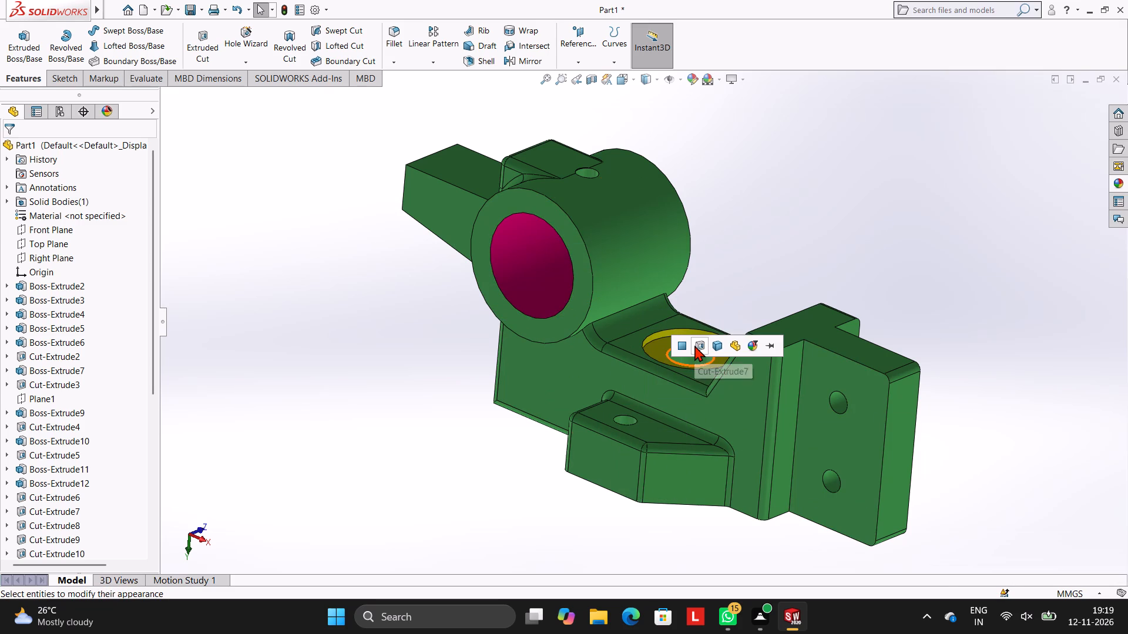
left_click(695, 345)
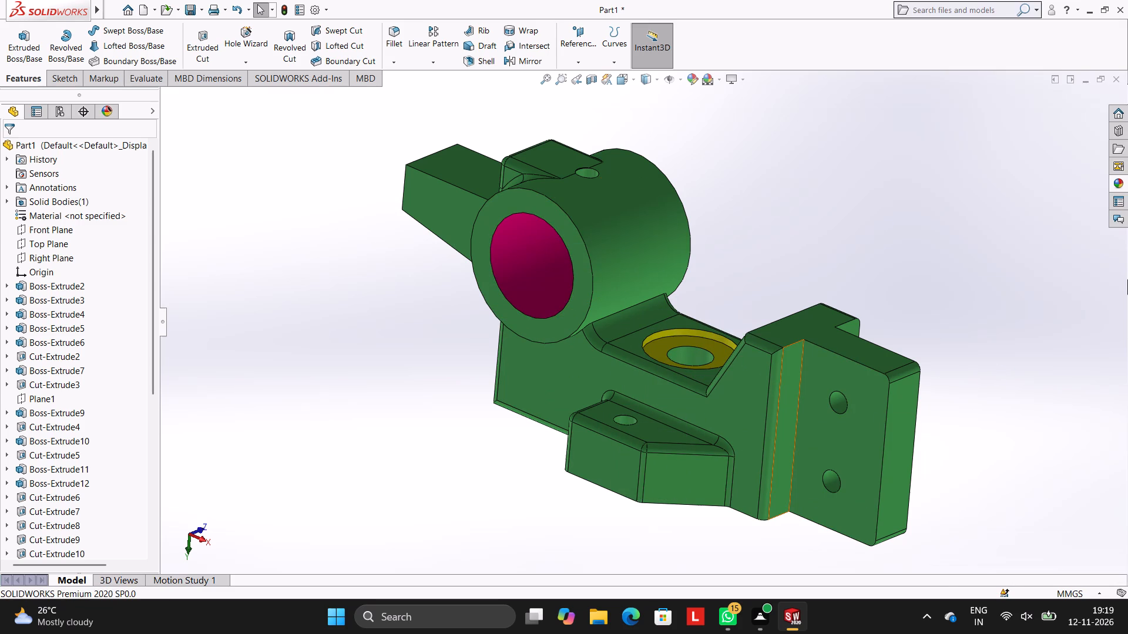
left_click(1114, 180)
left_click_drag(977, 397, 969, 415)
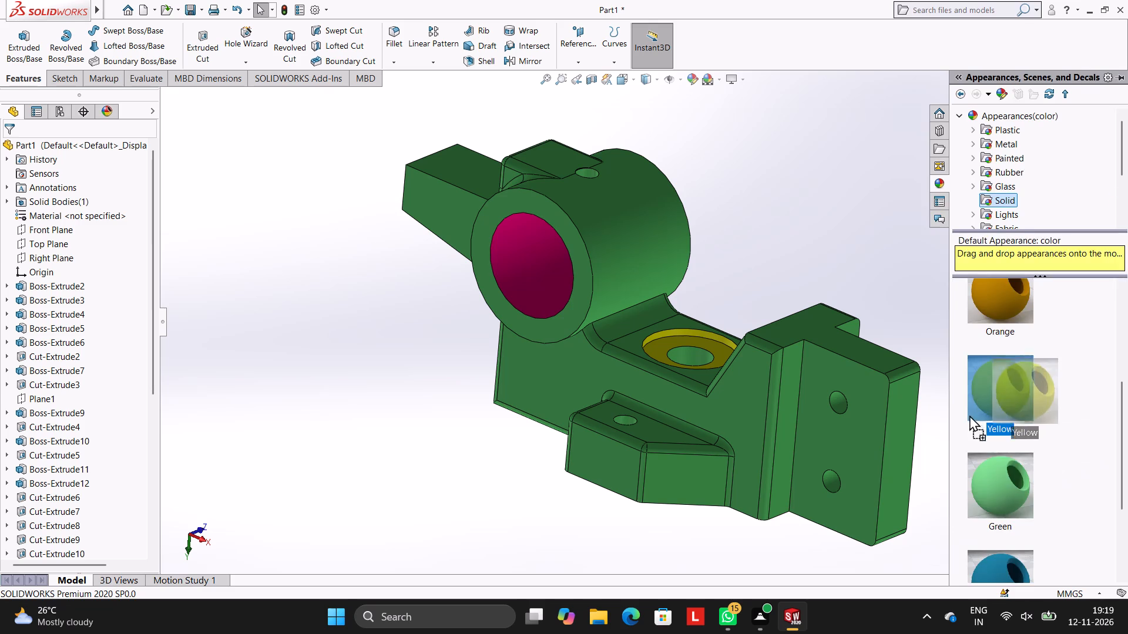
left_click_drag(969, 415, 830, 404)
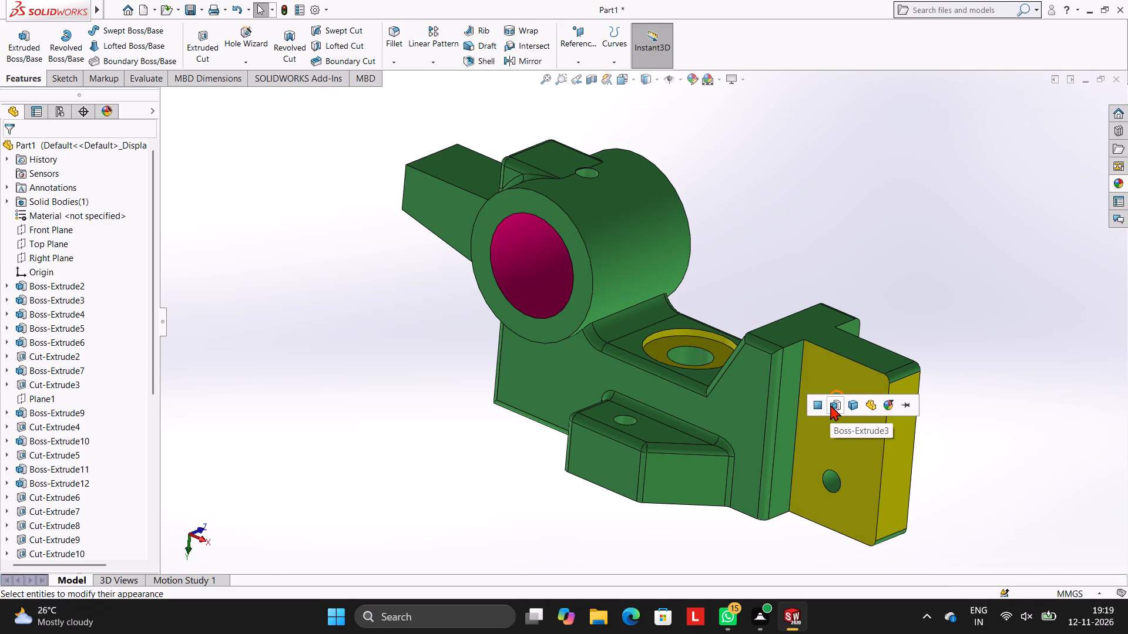
Apply the Yellow Solid appearance to the cut feature forming the two holes in the tongue.
scroll(913, 380, "down", 3)
left_click(1126, 179)
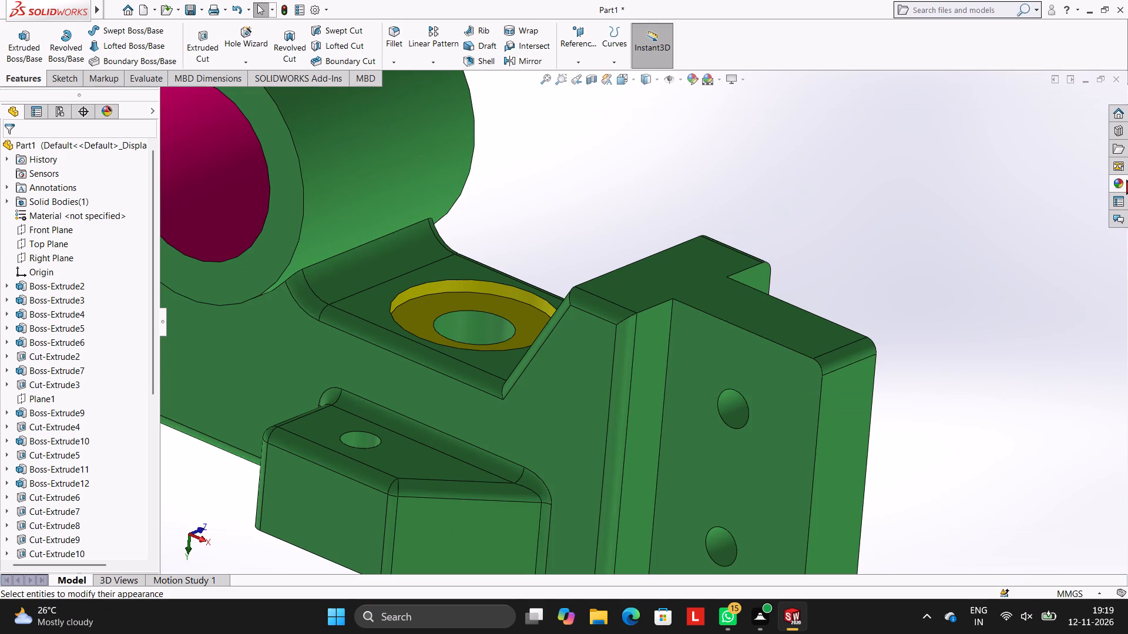
left_click_drag(1012, 355, 736, 378)
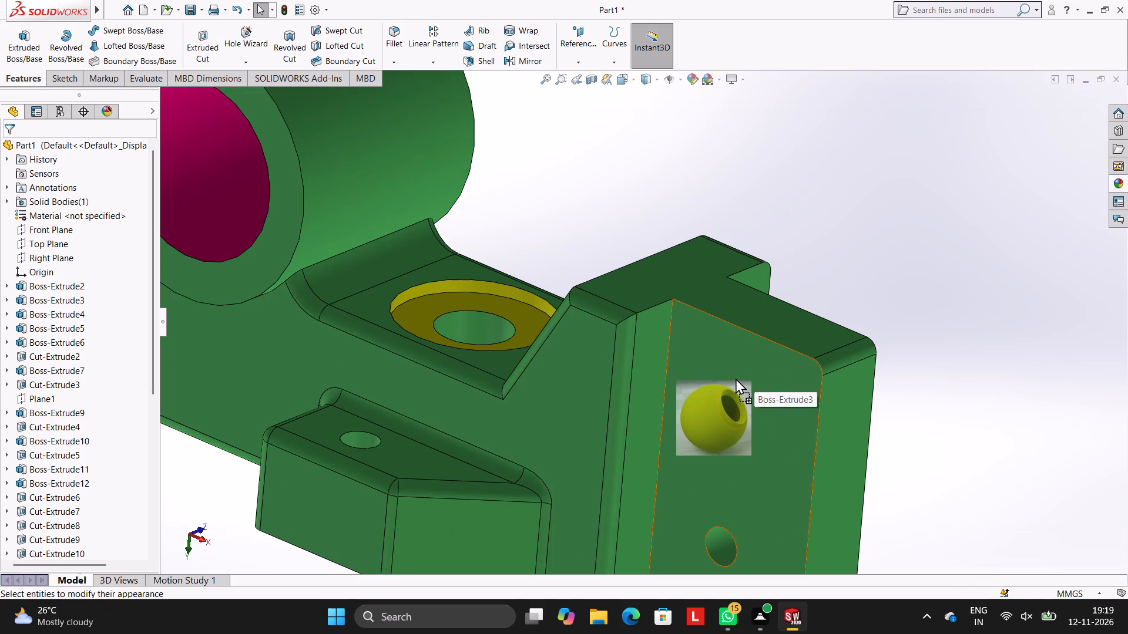
left_click_drag(736, 378, 723, 404)
left_click(723, 404)
Apply the Yellow Solid appearance to the cut feature forming the holes in the two side lugs.
scroll(475, 321, "up", 4)
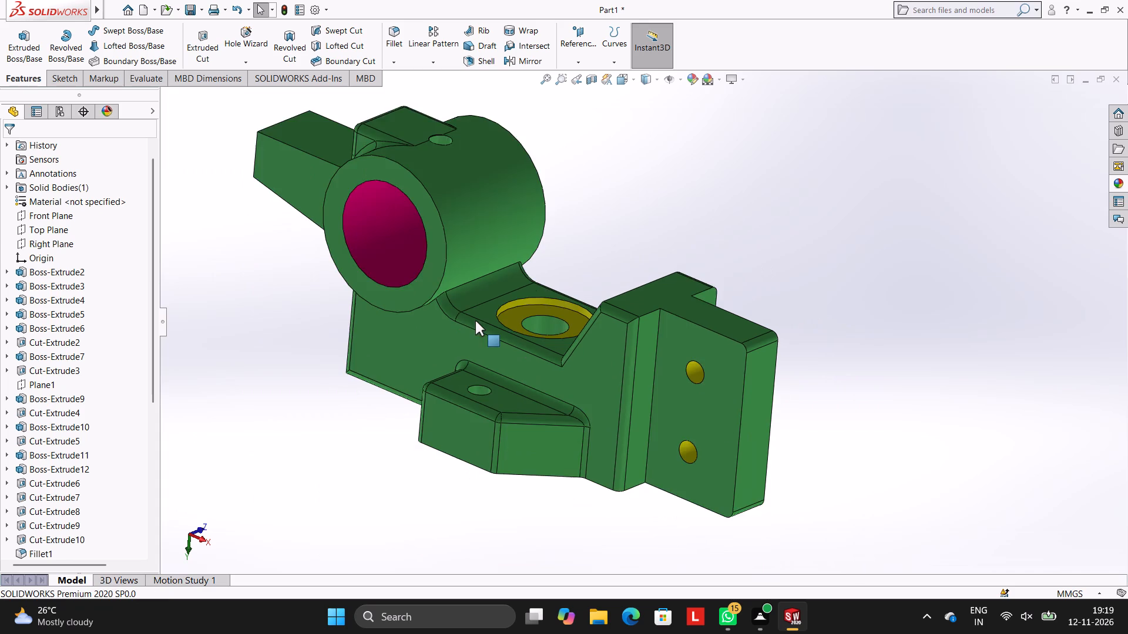
scroll(563, 321, "down", 2)
middle_click_drag(572, 321, 556, 458)
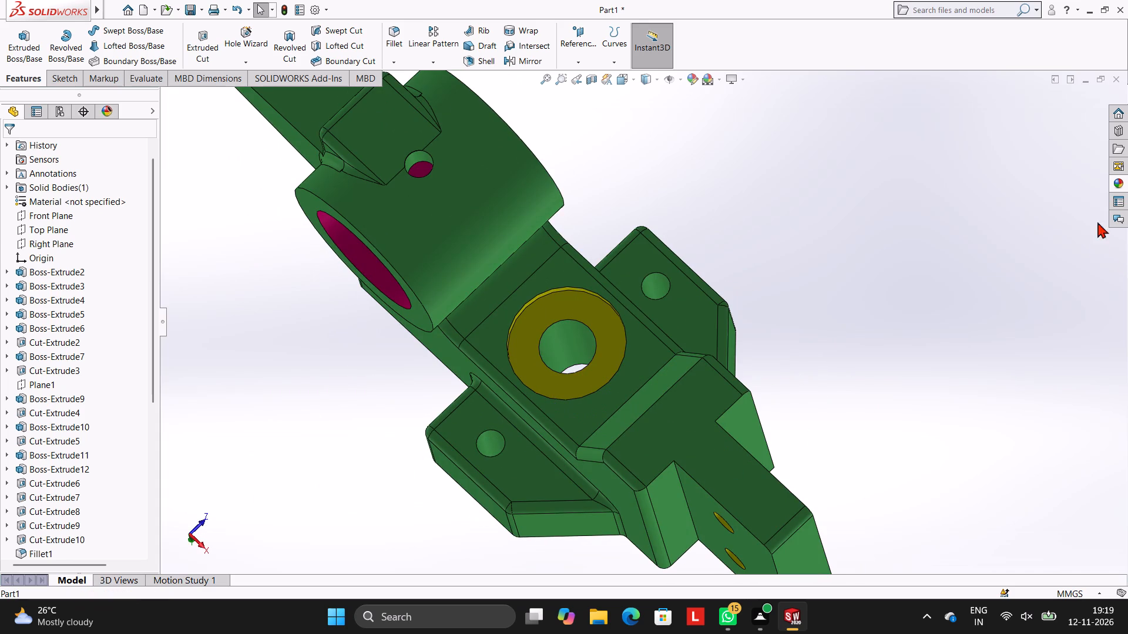
left_click(1116, 183)
scroll(1059, 372, "down", 1)
scroll(1015, 397, "up", 3)
scroll(1002, 422, "down", 2)
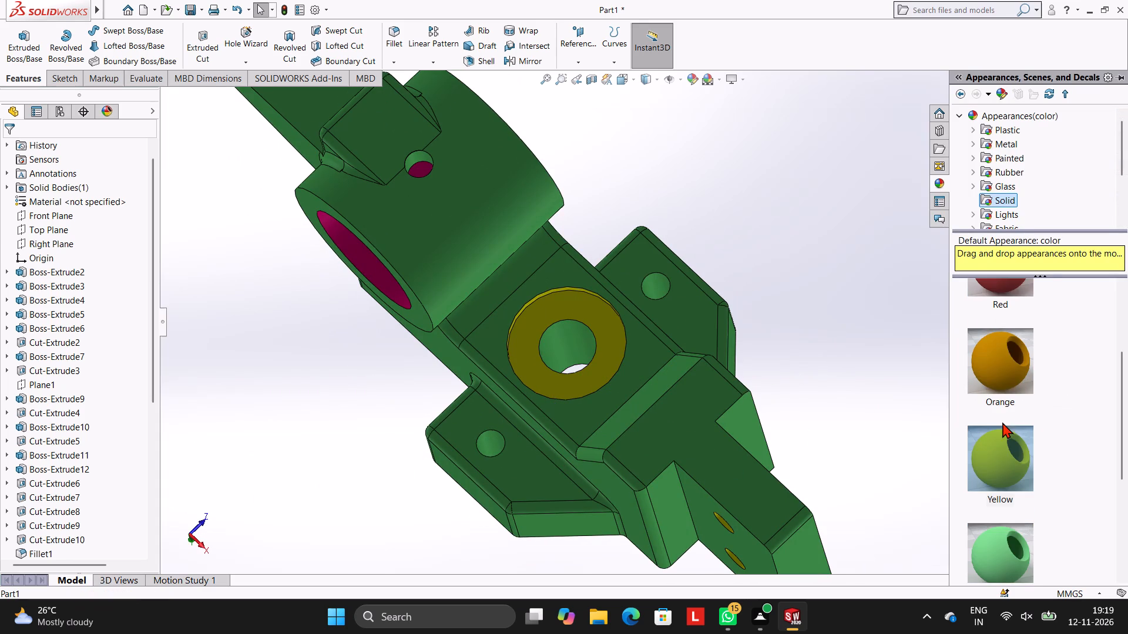
left_click_drag(1002, 330, 484, 457)
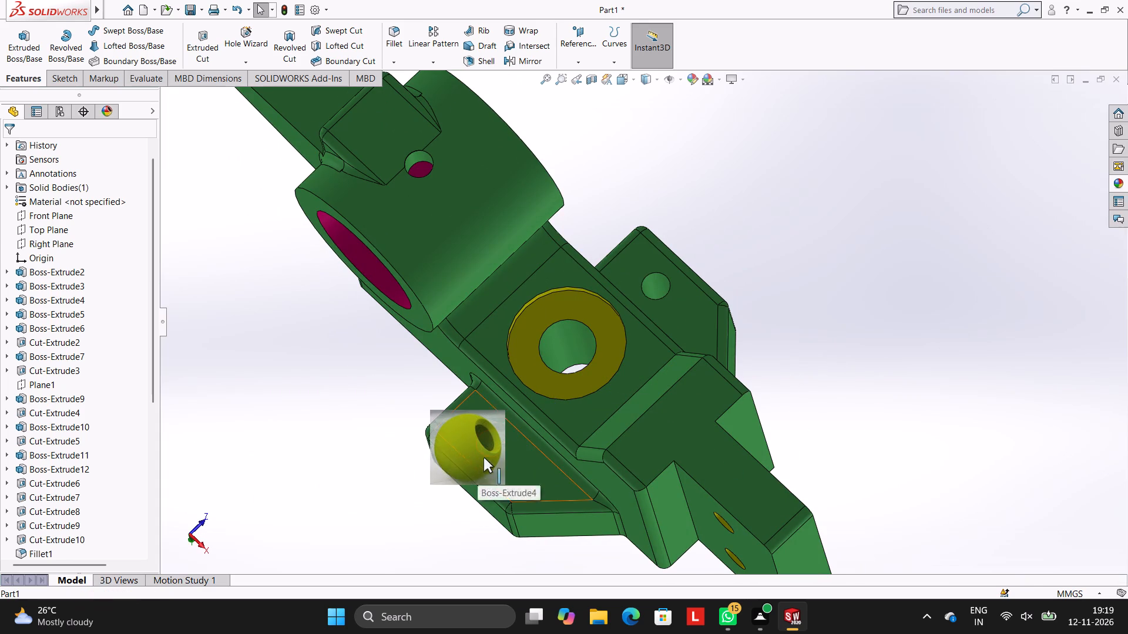
left_click_drag(484, 457, 486, 456)
left_click(486, 456)
Apply the Yellow Solid appearance to the small hole beside the raised pad on the ring boss.
scroll(450, 235, "up", 3)
scroll(508, 230, "down", 2)
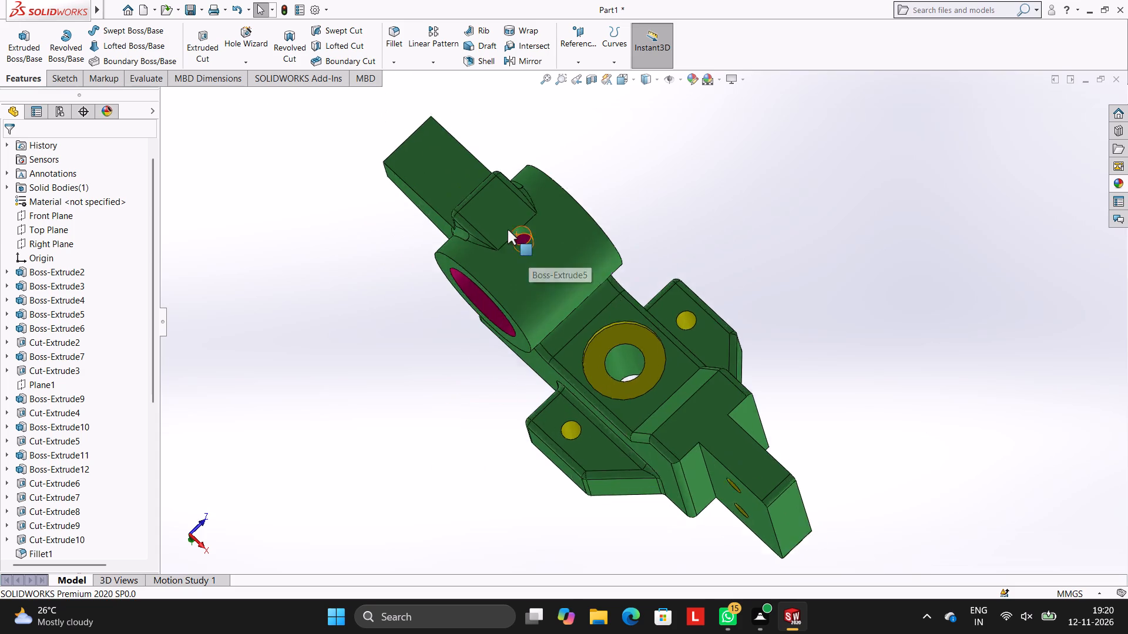
scroll(508, 230, "down", 3)
left_click(1124, 182)
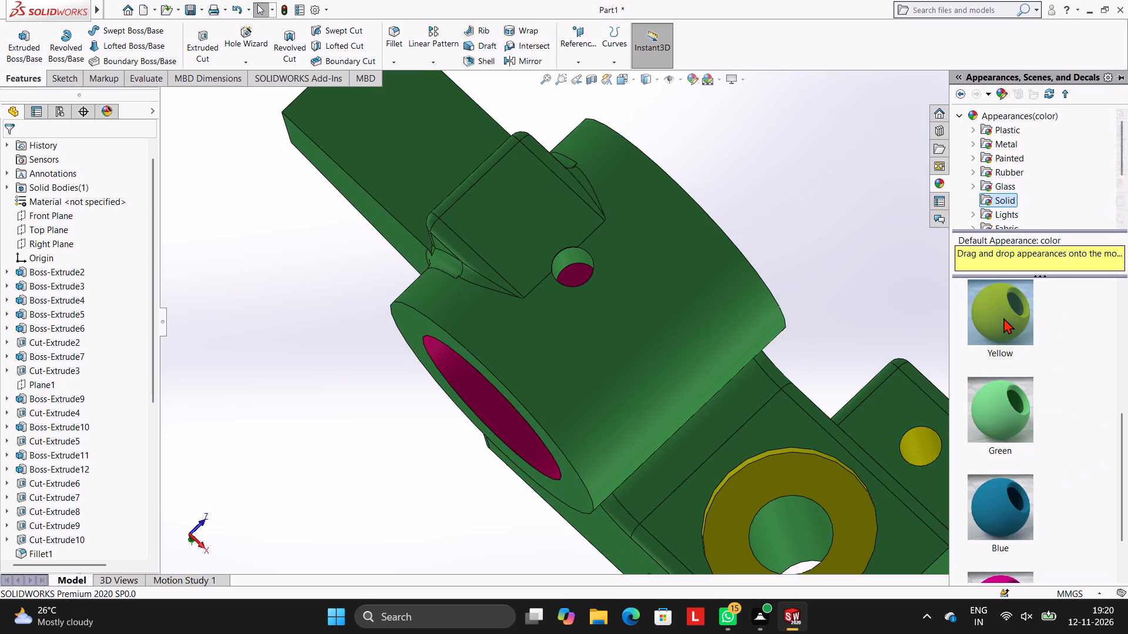
left_click_drag(1003, 318, 570, 258)
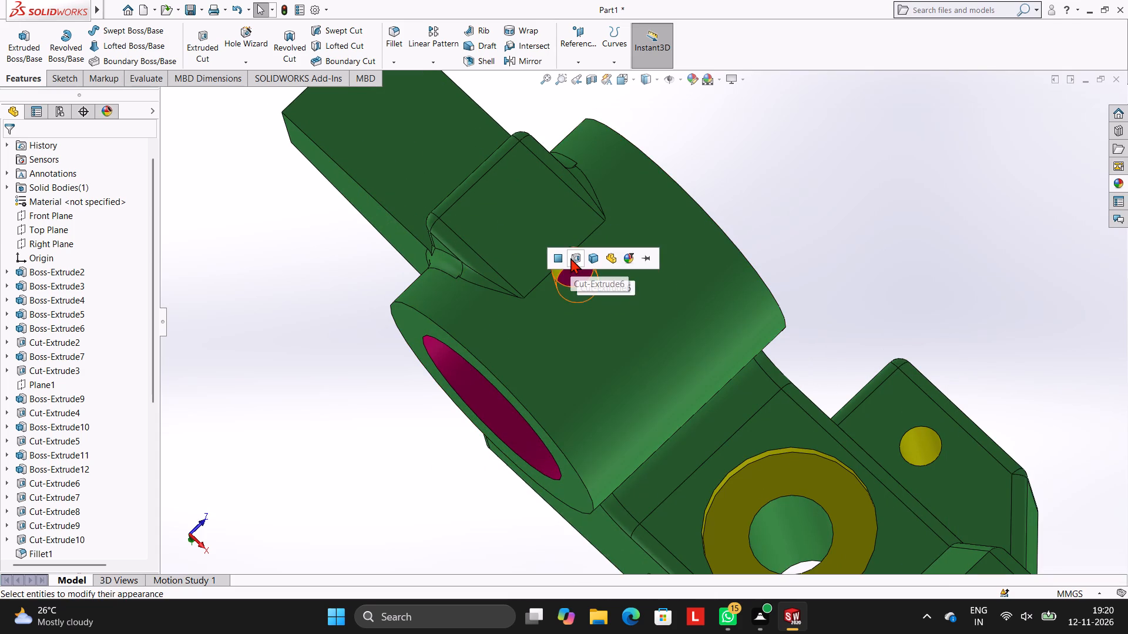
left_click(570, 258)
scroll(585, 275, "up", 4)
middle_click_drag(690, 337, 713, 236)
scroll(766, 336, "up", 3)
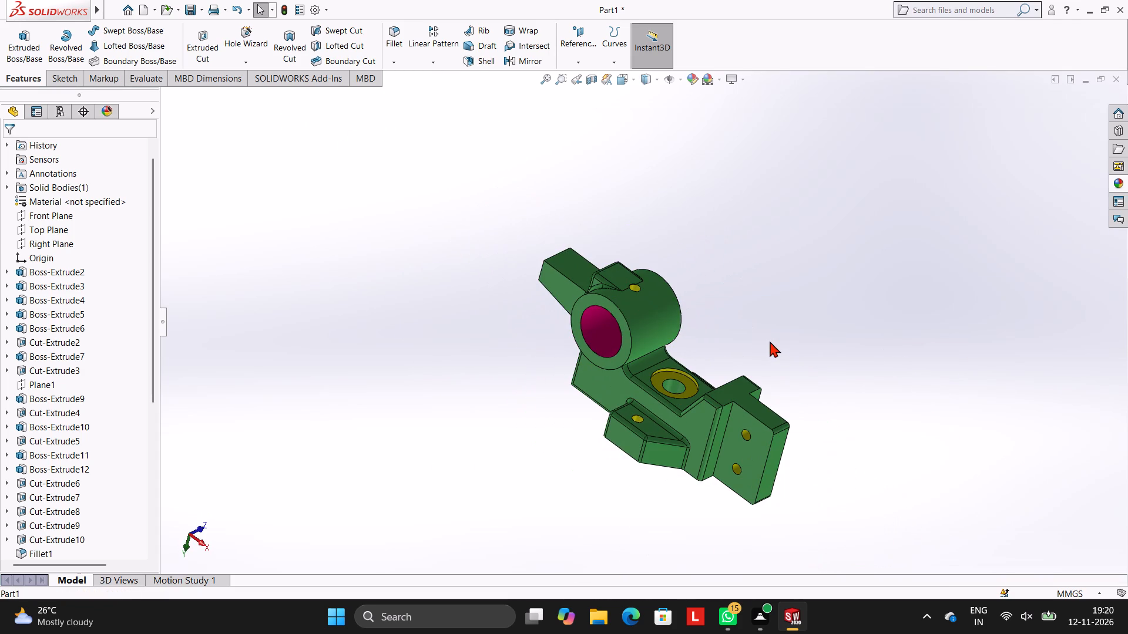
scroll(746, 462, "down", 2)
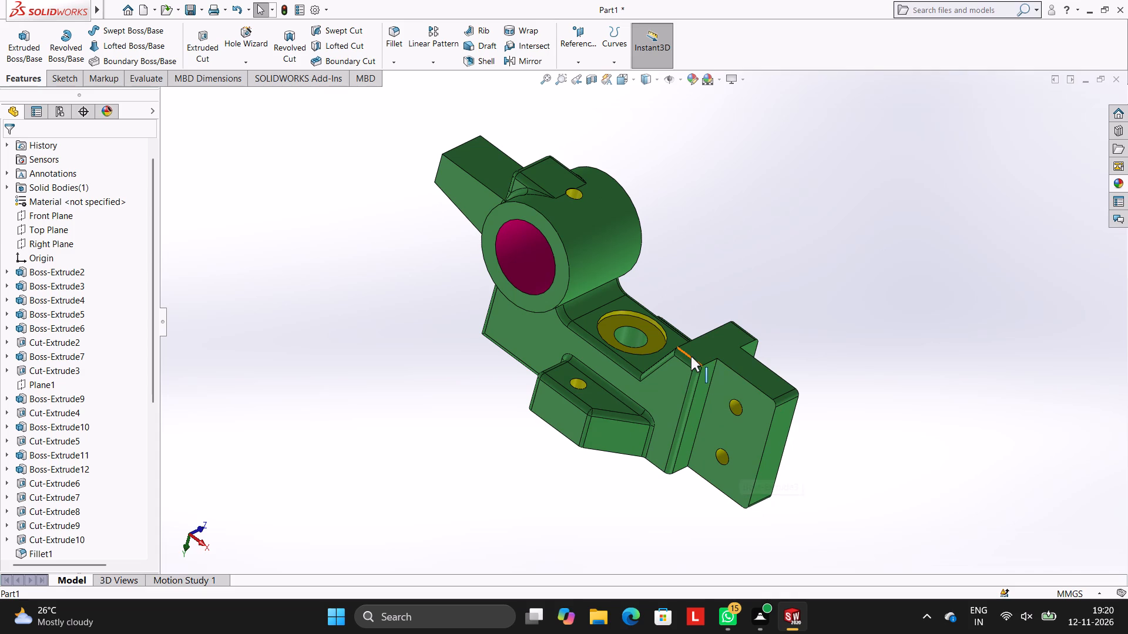
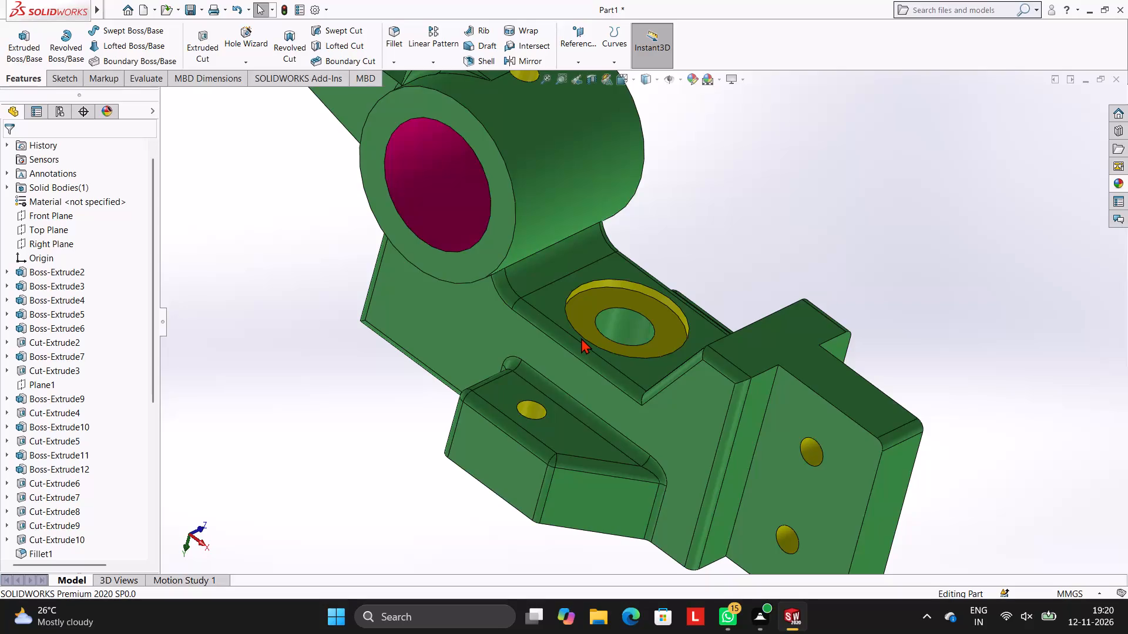
Inspect the coloured bracket from several angles, checking the magenta bore and the yellow recess and holes.
scroll(581, 338, "down", 3)
scroll(582, 312, "up", 3)
scroll(664, 264, "down", 2)
scroll(599, 423, "up", 2)
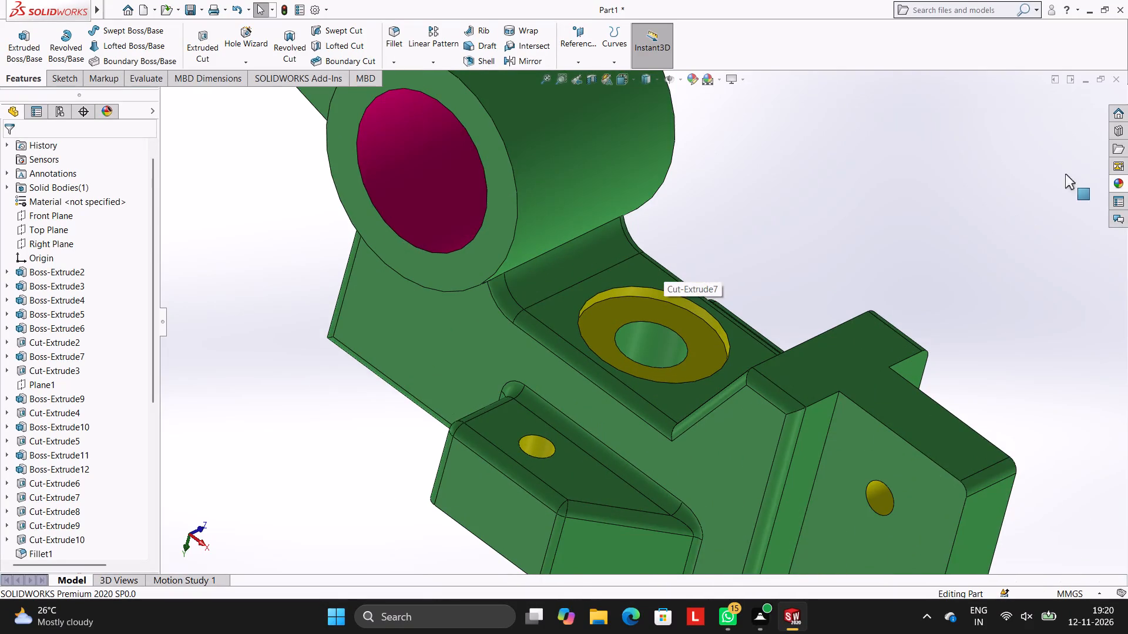
scroll(669, 294, "up", 2)
middle_click_drag(709, 336, 696, 270)
scroll(738, 325, "up", 1)
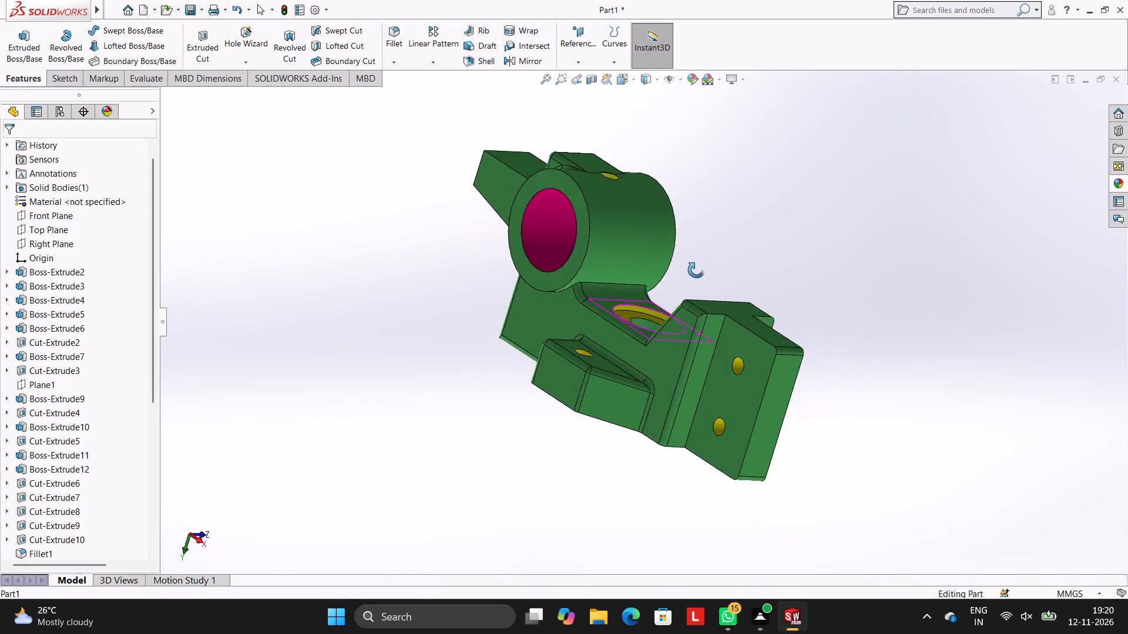
middle_click_drag(696, 270, 683, 331)
scroll(619, 255, "up", 2)
middle_click_drag(700, 298, 757, 323)
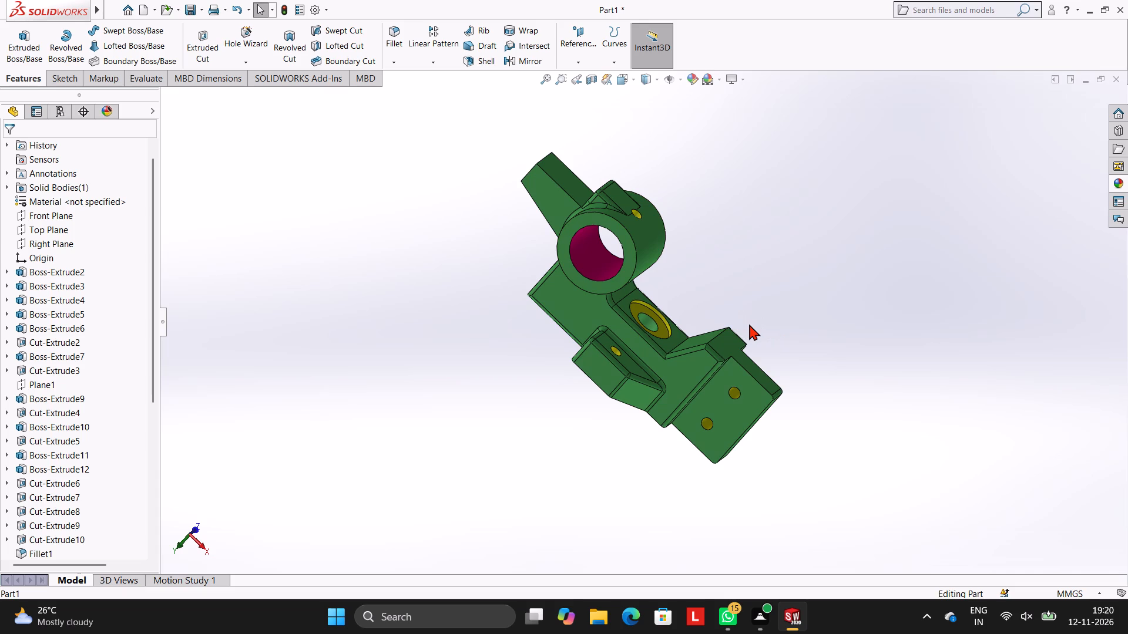
middle_click_drag(649, 207, 585, 153)
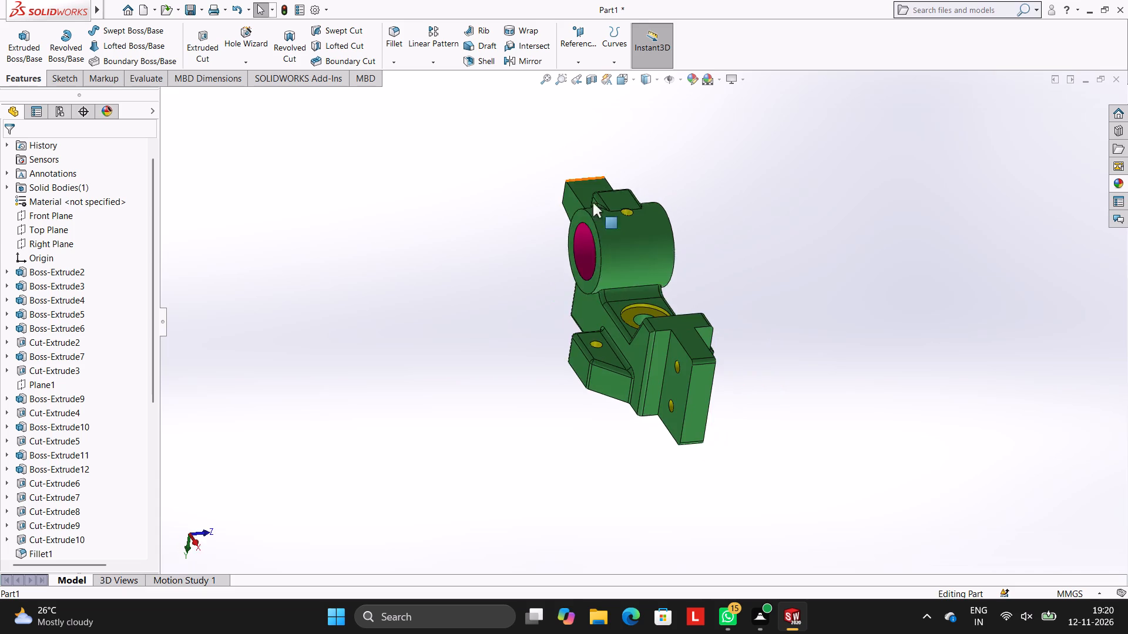
middle_click_drag(658, 279, 675, 254)
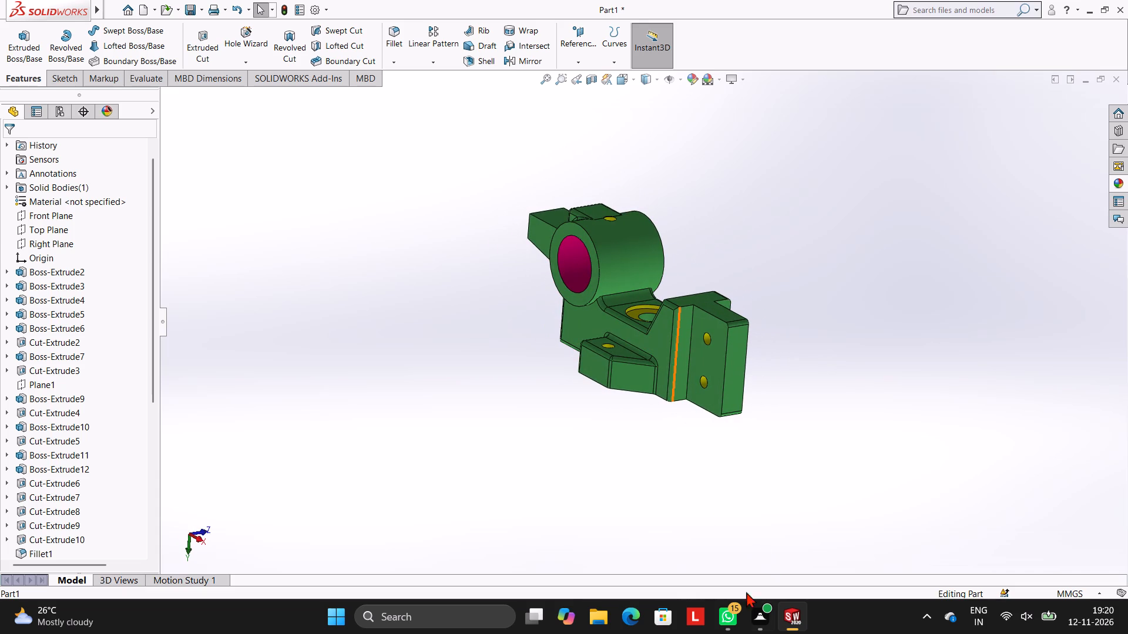
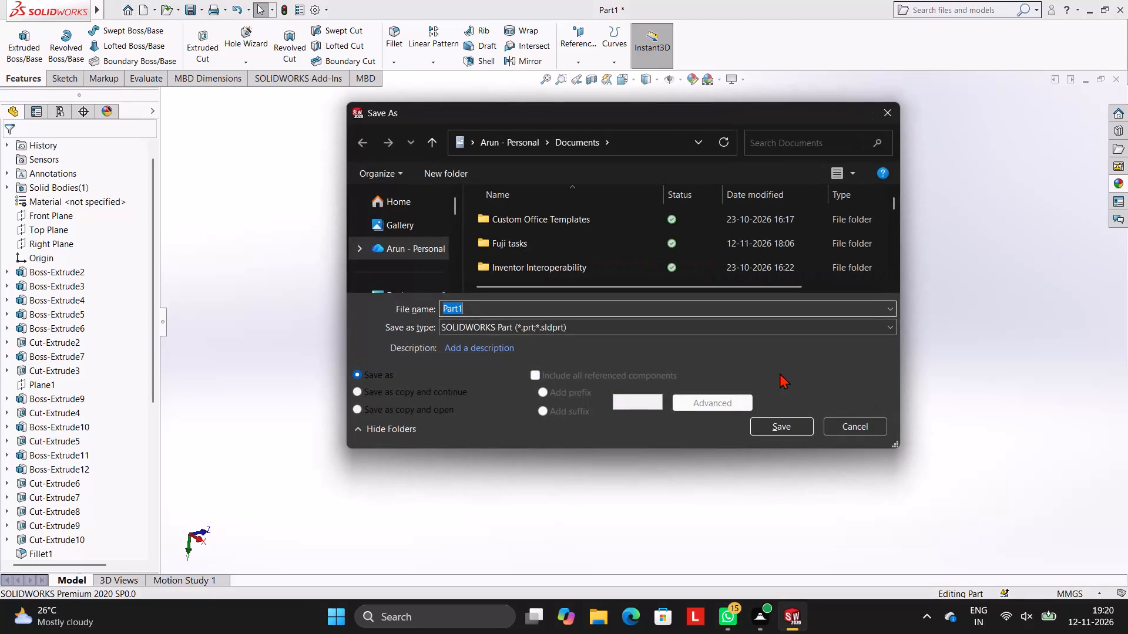
Save the part in Documents under the name BASE BLOCK WITH TILTED BORED CYLINDER AND SLOTTED END.
type("BASE")
key("space")
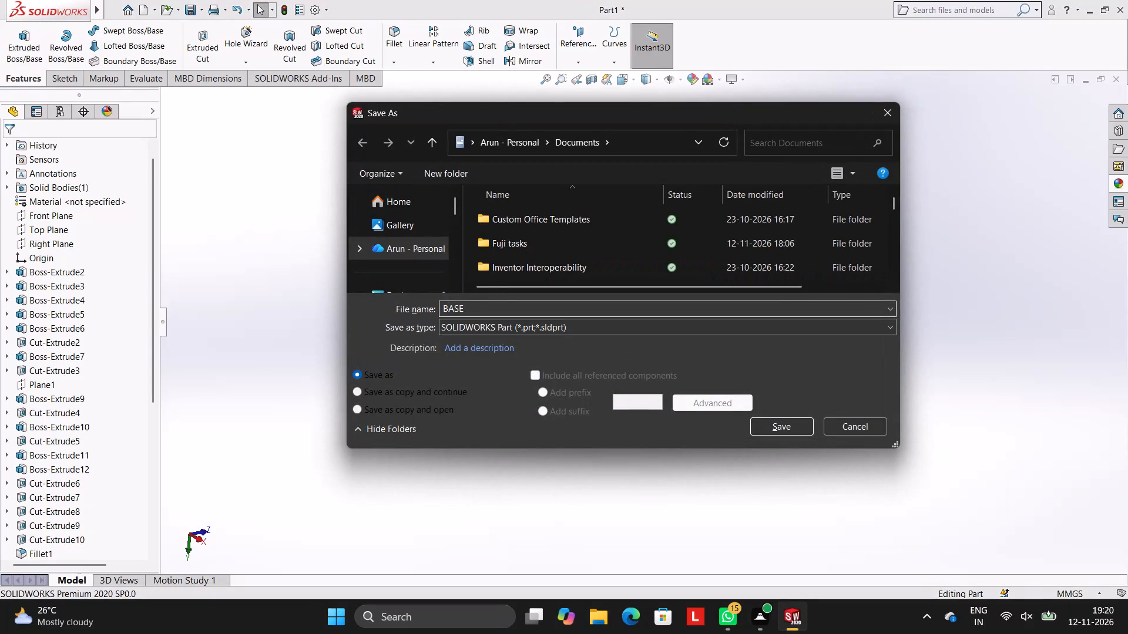
type("BLOCK")
key("space")
key("w")
type("ITH")
key("space")
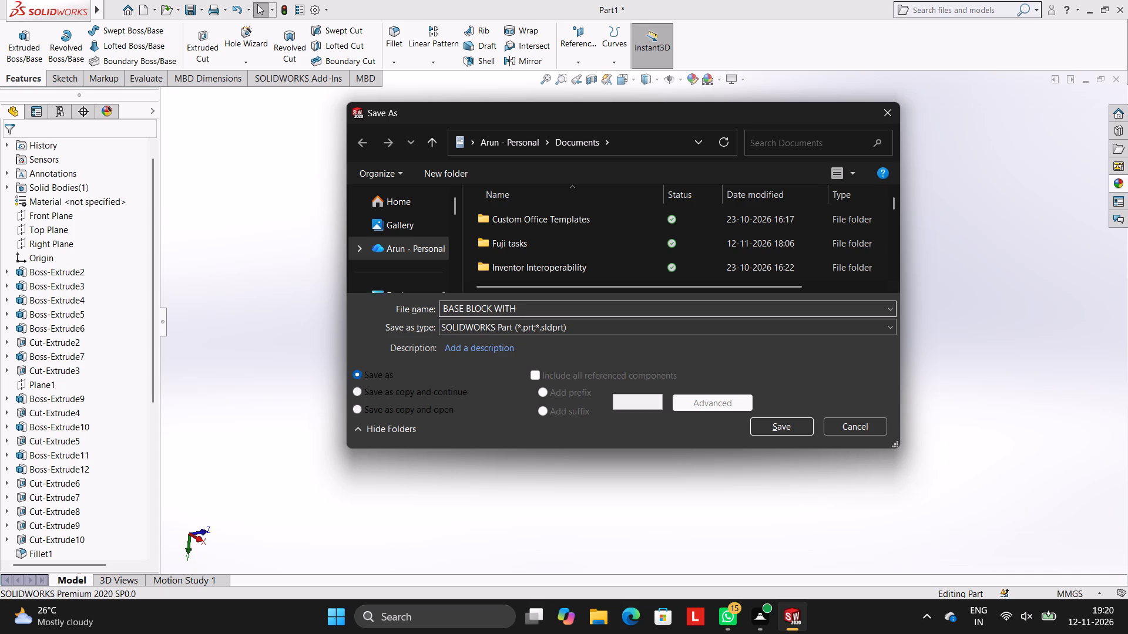
key("t")
key("i")
type("LTED")
key("space")
type("BORED")
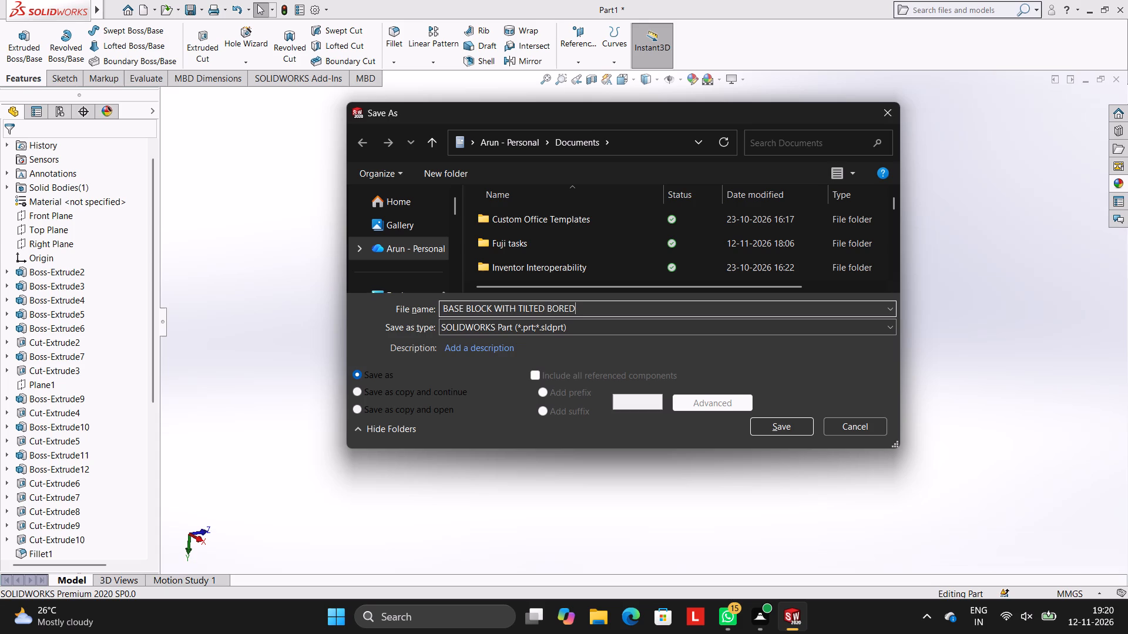
key("space")
type("C")
type("YLINDER")
key("space")
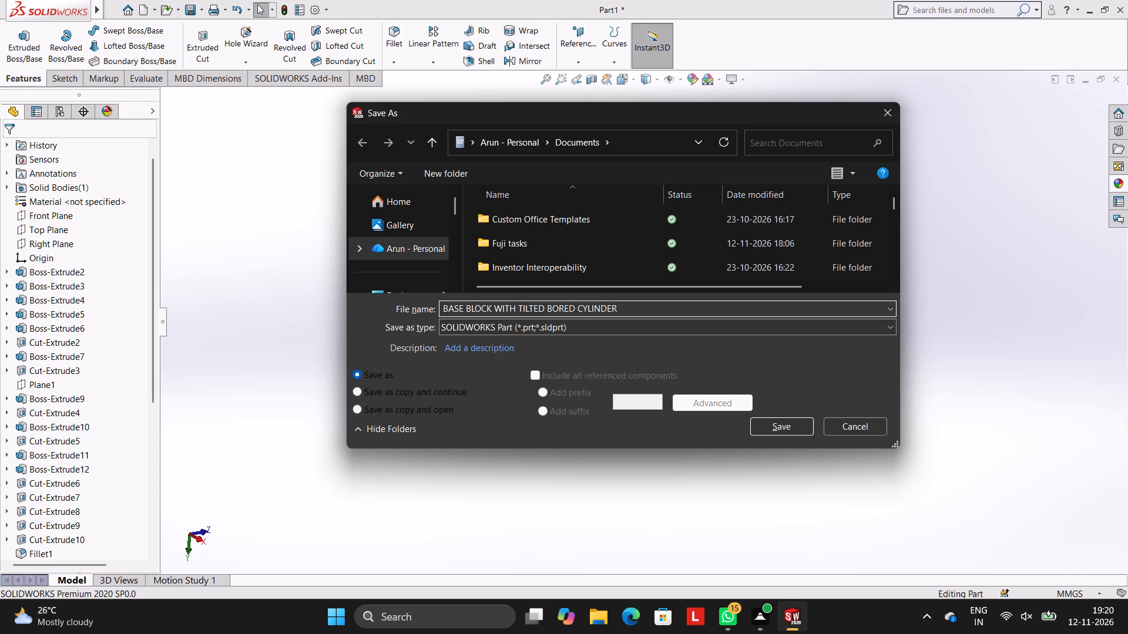
type("AND")
key("space")
type("SLO")
type("TTED")
key("space")
type("END")
key("space")
left_click(777, 421)
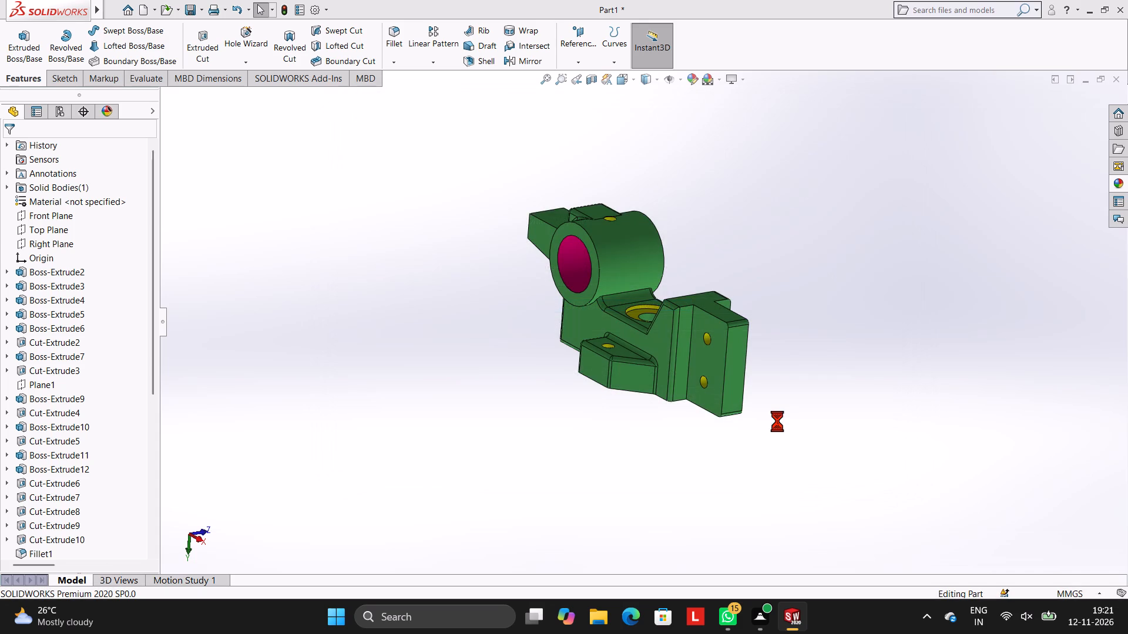
Save the bracket as an Adobe Portable Document Format (*.pdf) file in Documents, keeping the same file name.
left_click(203, 14)
left_click(209, 39)
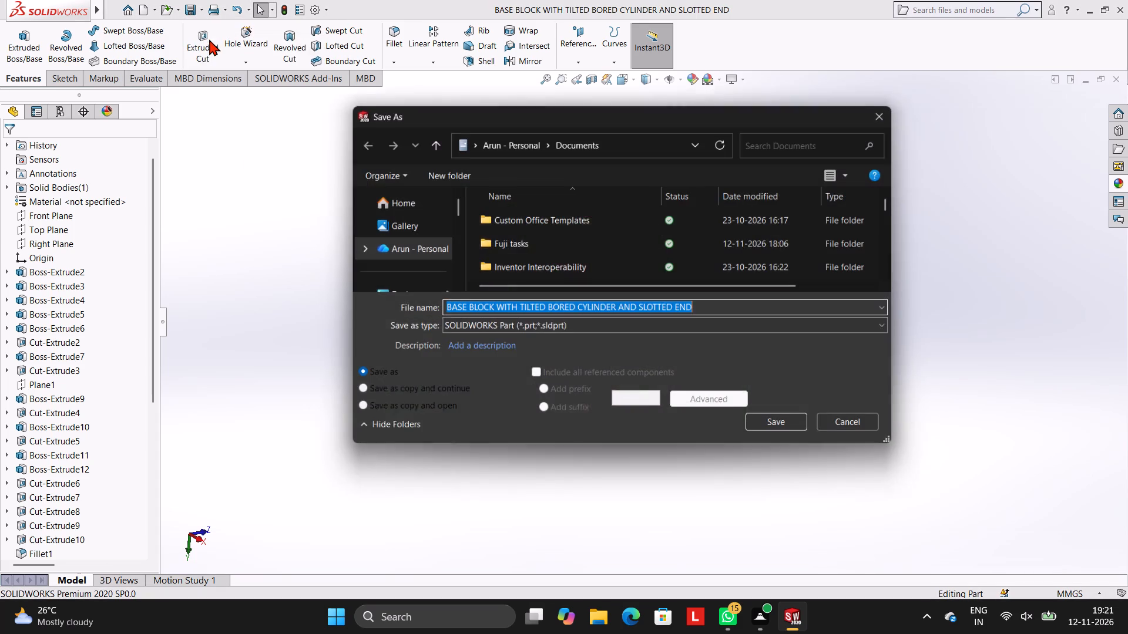
left_click(574, 323)
left_click(548, 90)
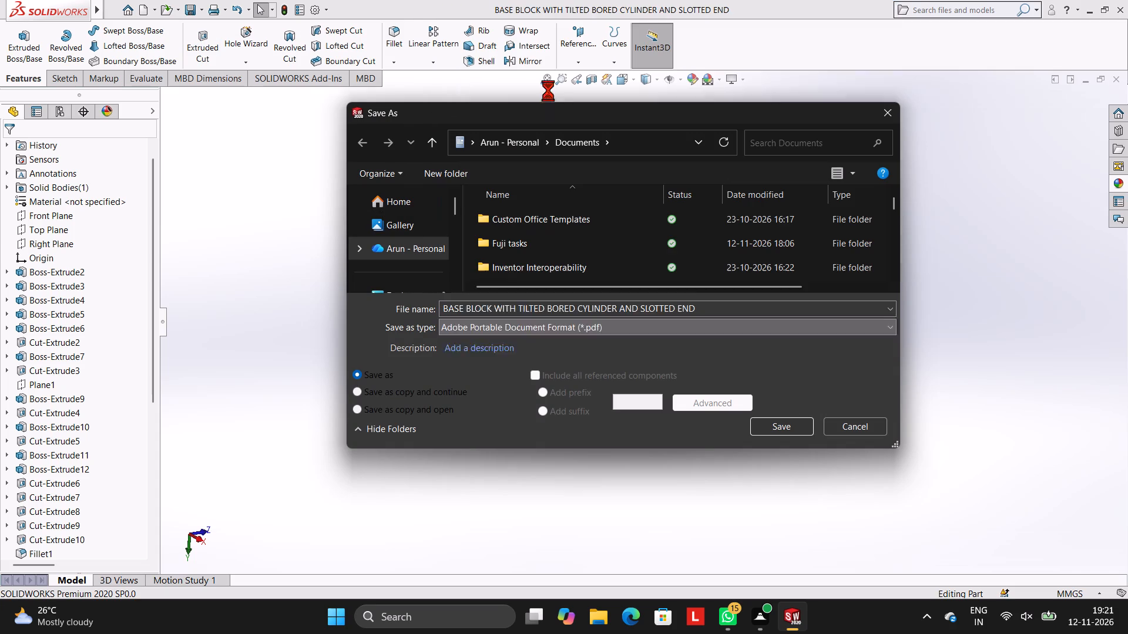
left_click(787, 450)
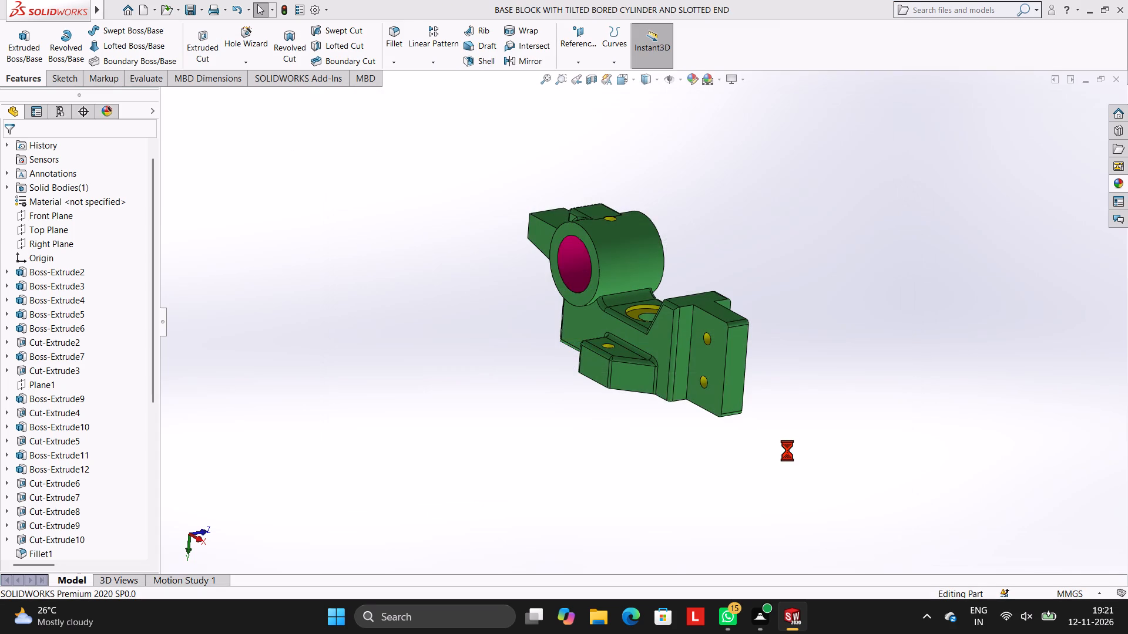